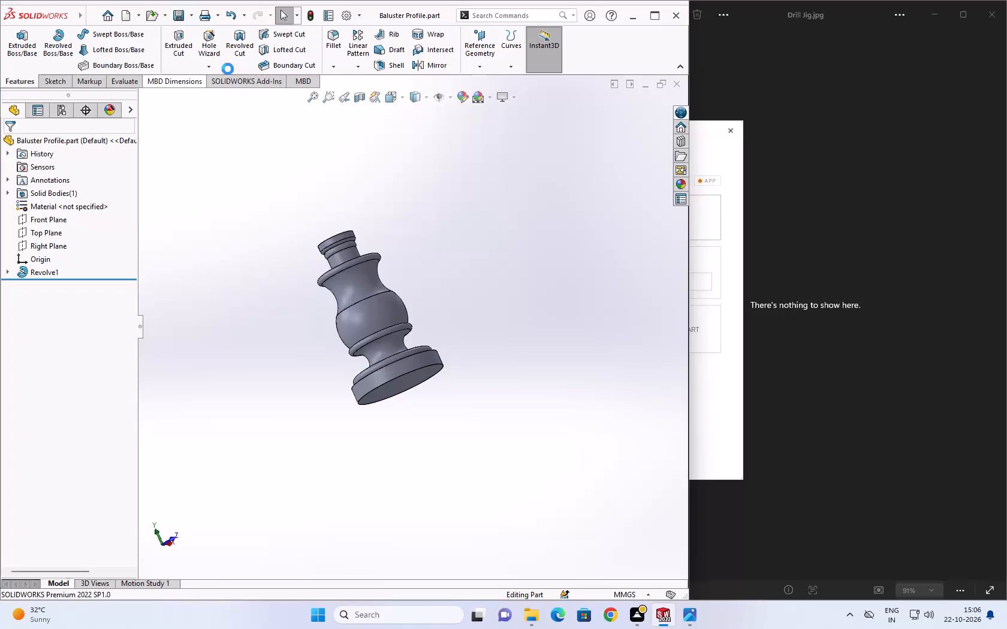
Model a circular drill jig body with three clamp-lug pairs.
Close the Baluster Profile part.
left_click(680, 87)
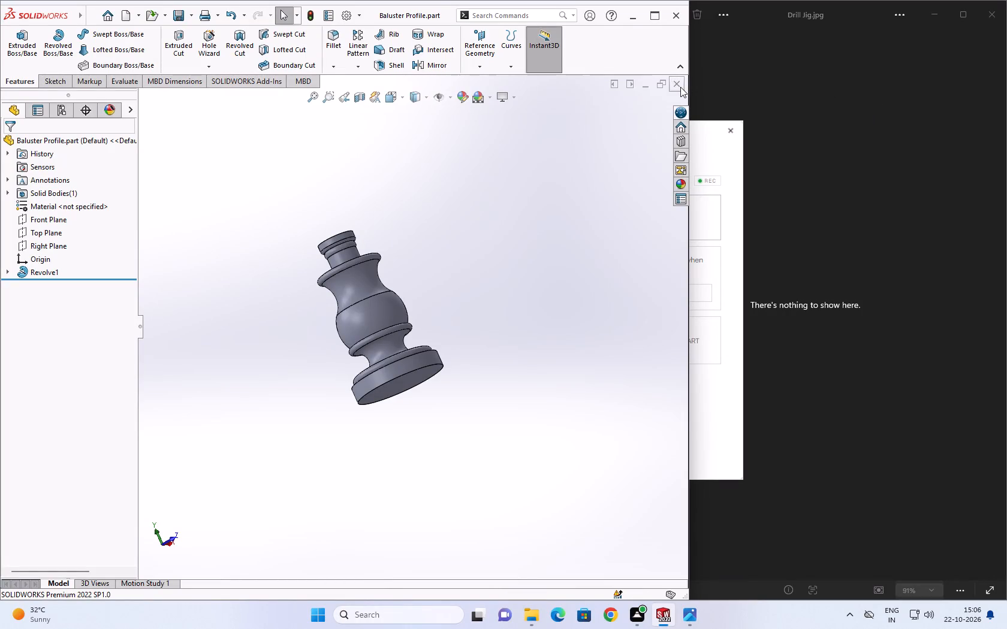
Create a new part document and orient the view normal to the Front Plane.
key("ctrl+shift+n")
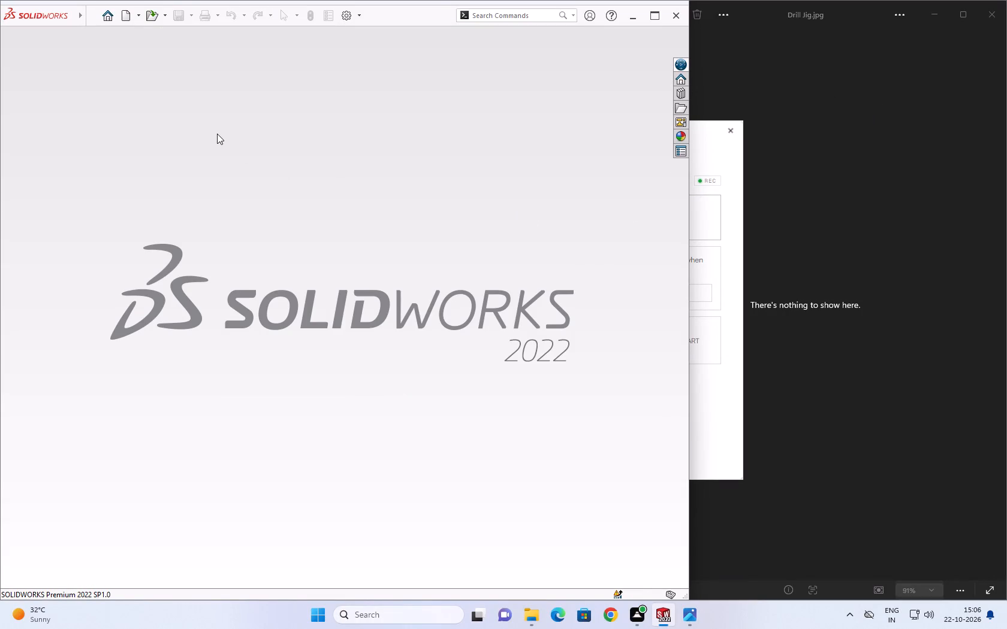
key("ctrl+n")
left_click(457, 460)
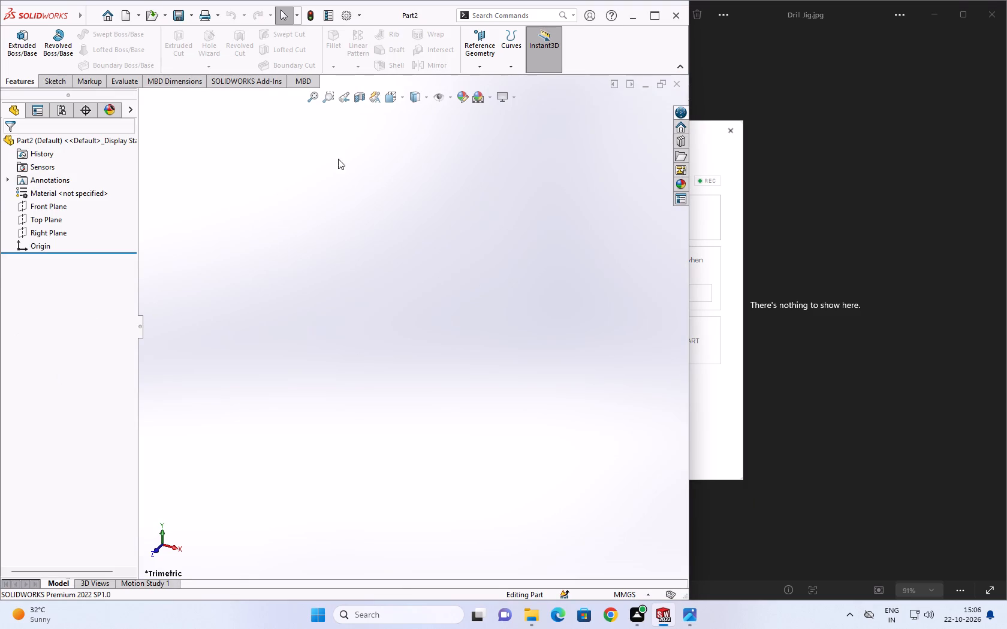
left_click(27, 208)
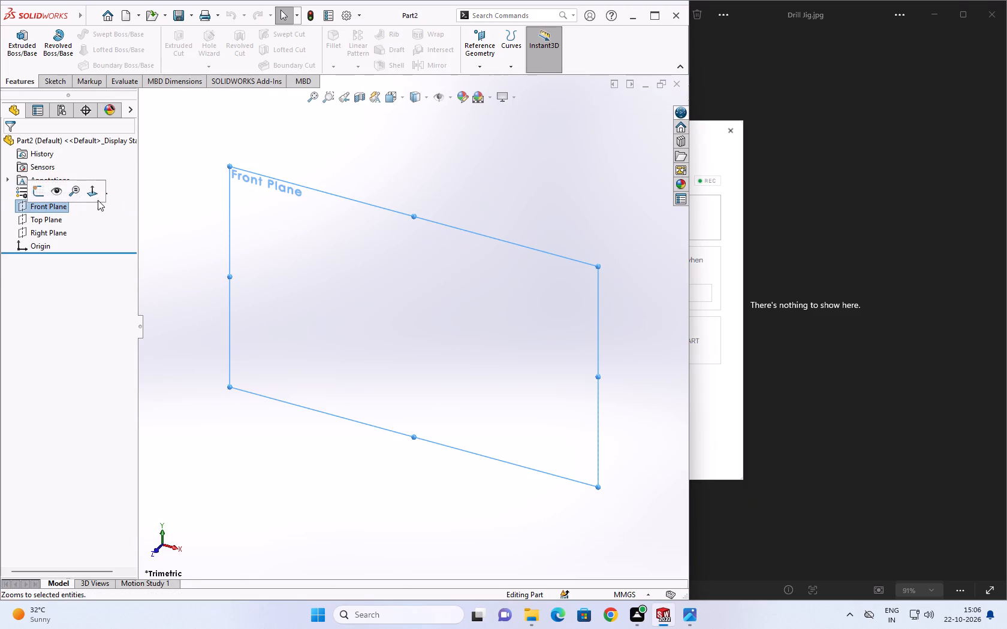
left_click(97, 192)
Close the window group that holds SOLIDWORKS and the Baluster reference image.
left_click(697, 628)
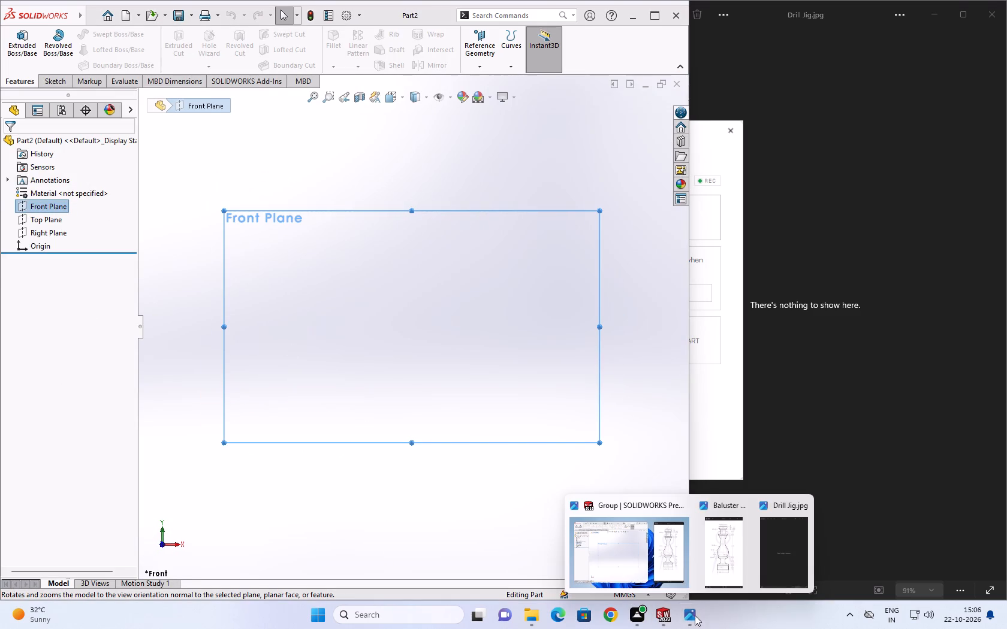
left_click(678, 506)
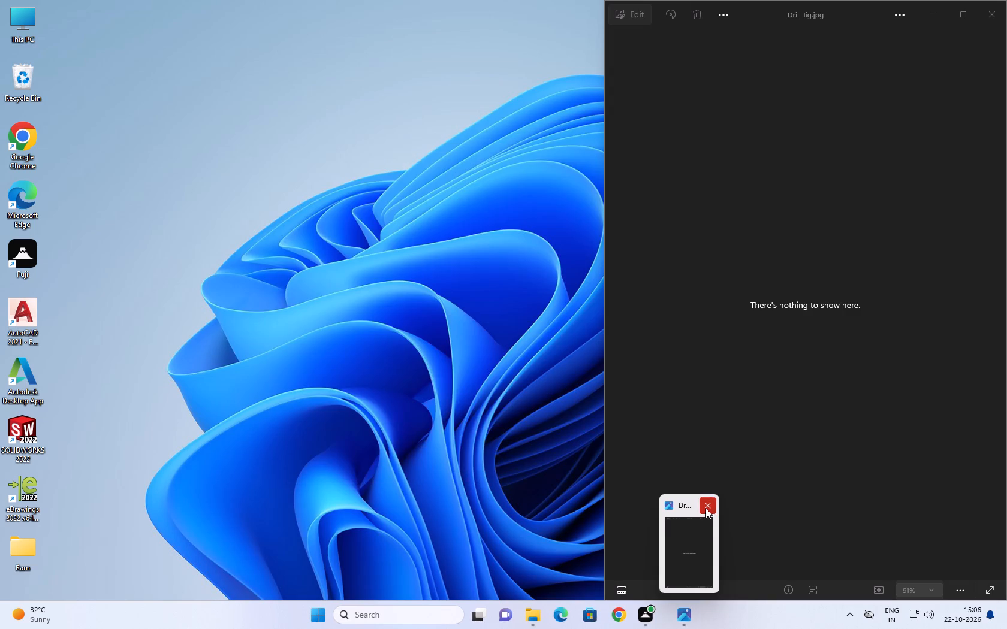
Switch to the Drill Jig.jpg reference image in Photos to view it.
left_click(686, 540)
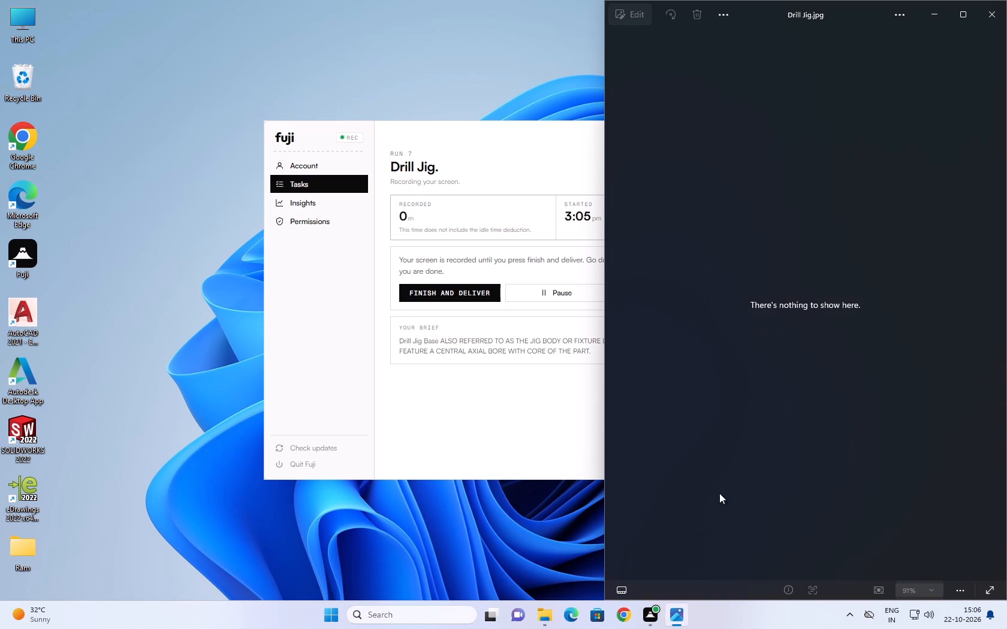
left_click(783, 314)
left_click(786, 304)
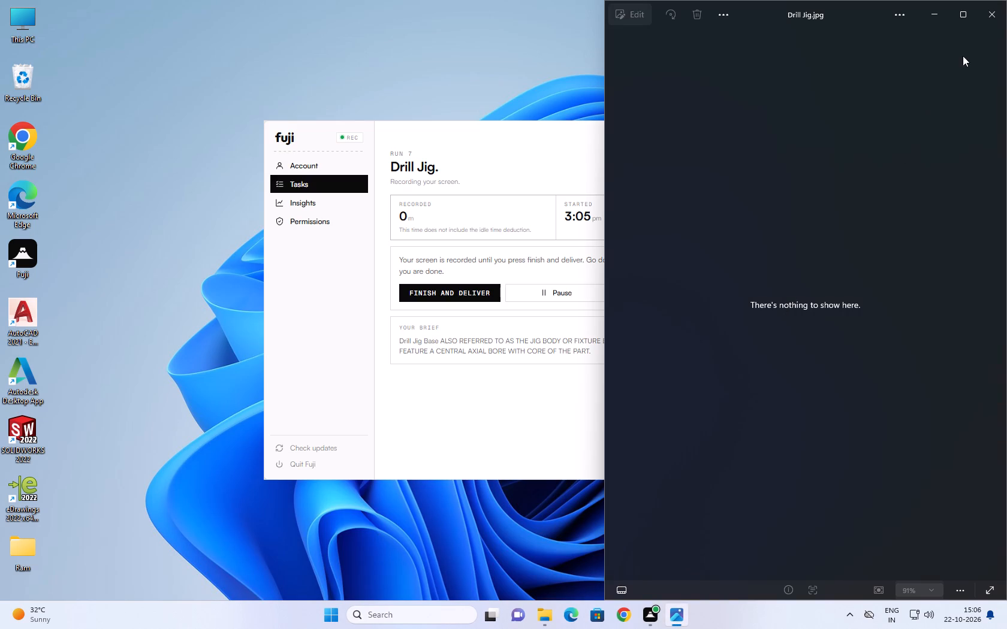
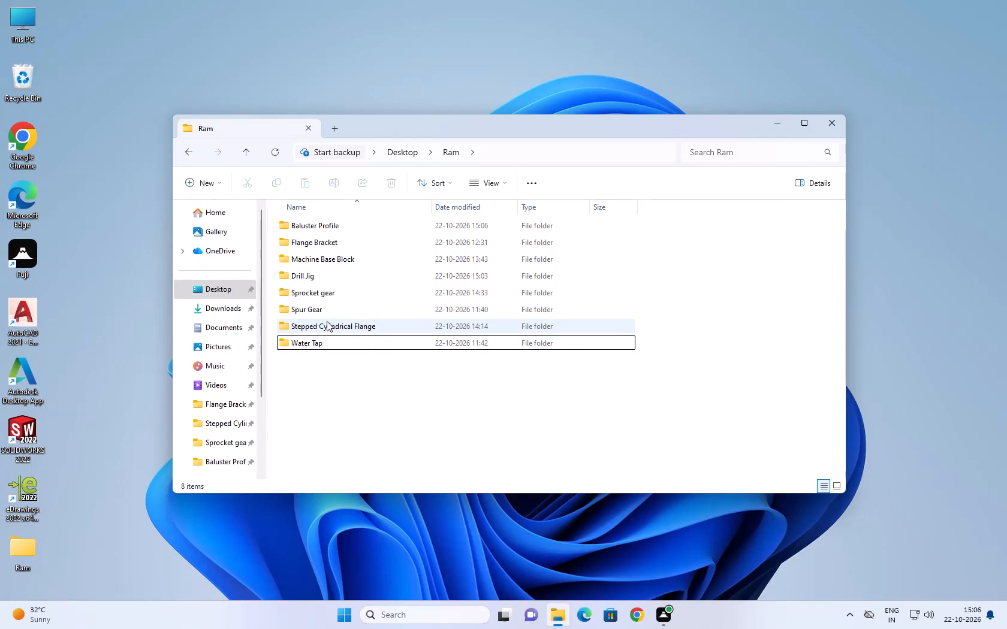
Open the Drill Jig image from the Ram > Drill Jig folder in Photos and minimize the File Explorer window.
double_click(338, 277)
double_click(321, 240)
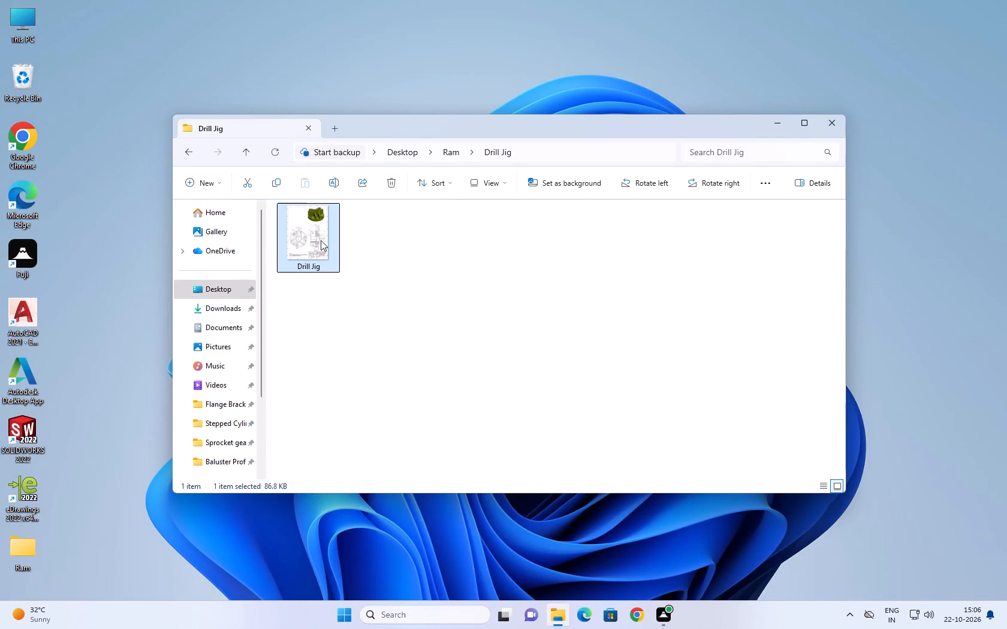
left_click(447, 487)
left_click(779, 124)
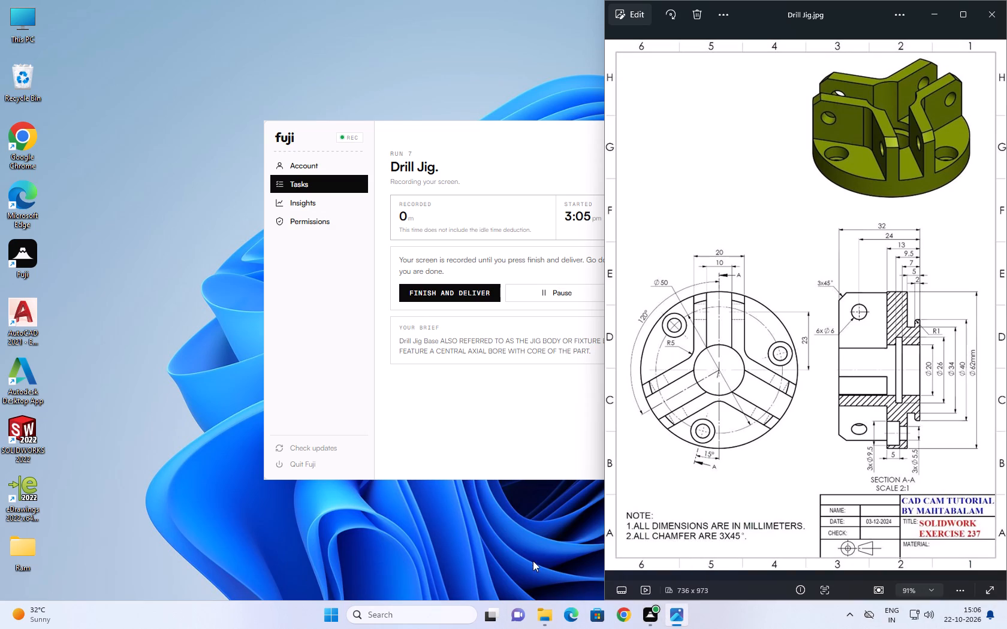
Launch SOLIDWORKS 2022 and create a new part document.
double_click(32, 440)
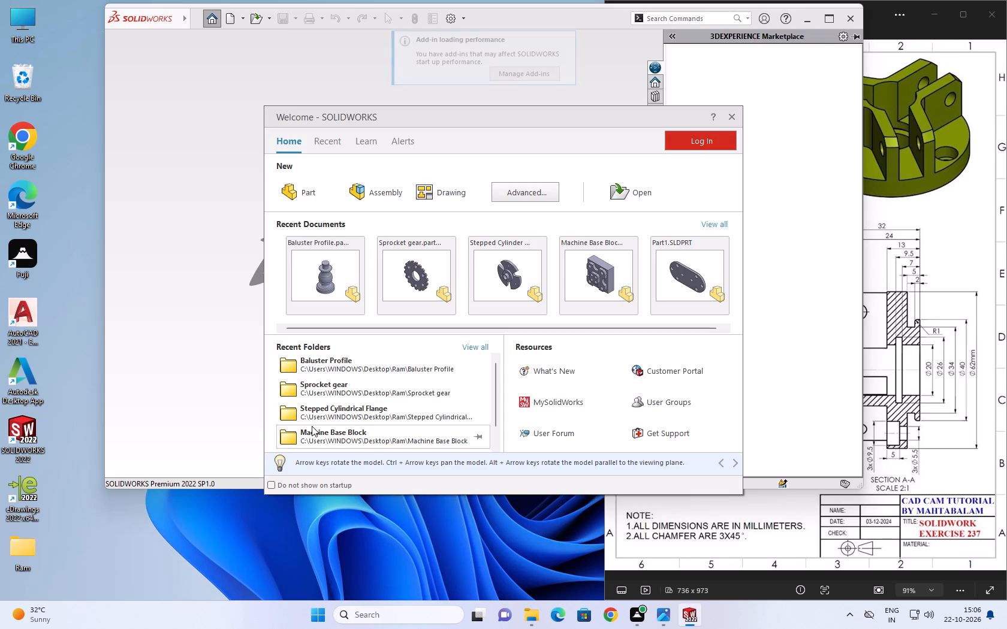
left_click(279, 193)
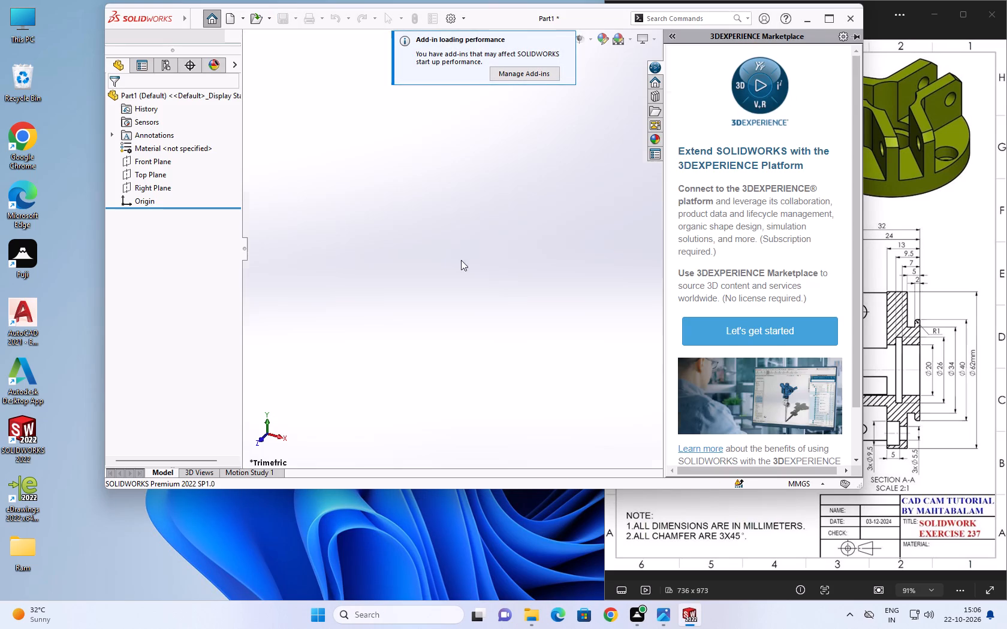
Dismiss the add-in performance notice and snap the SOLIDWORKS window beside the Drill Jig reference drawing.
left_click_drag(462, 259, 472, 227)
left_click_drag(560, 20, 459, 86)
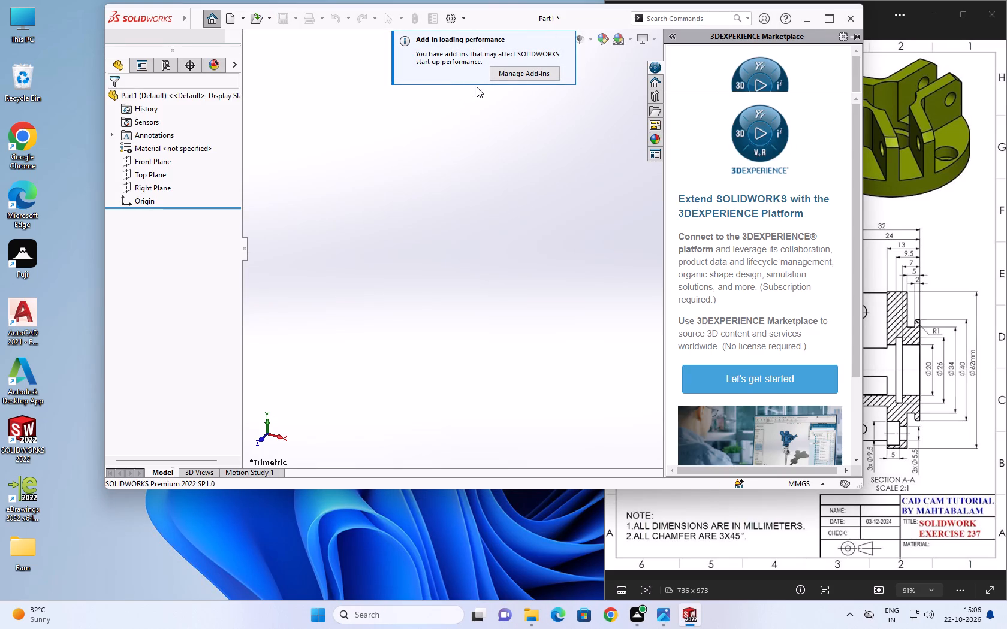
left_click_drag(504, 20, 417, 98)
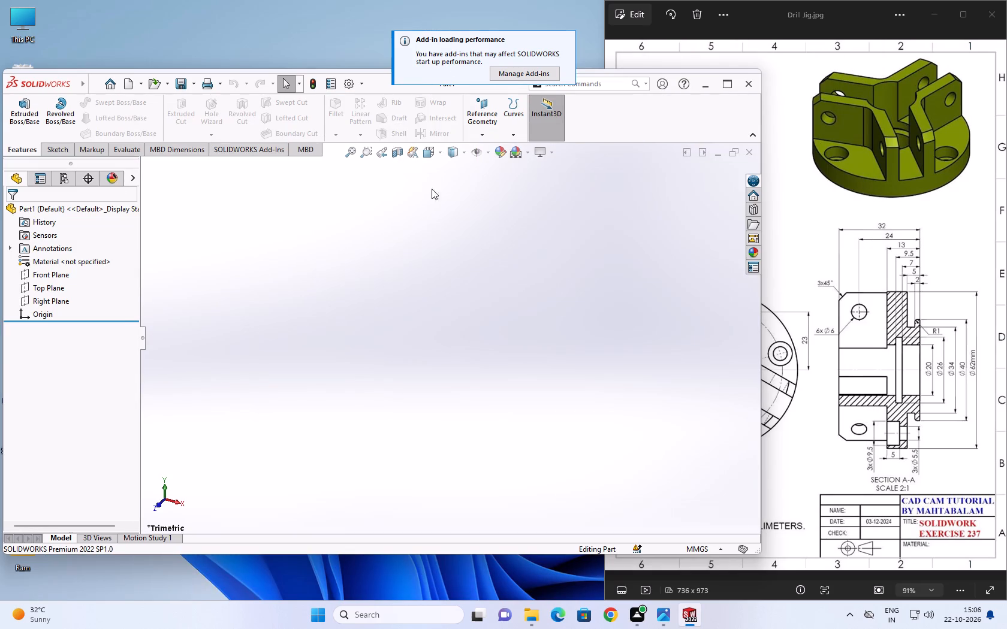
left_click(463, 239)
left_click(565, 40)
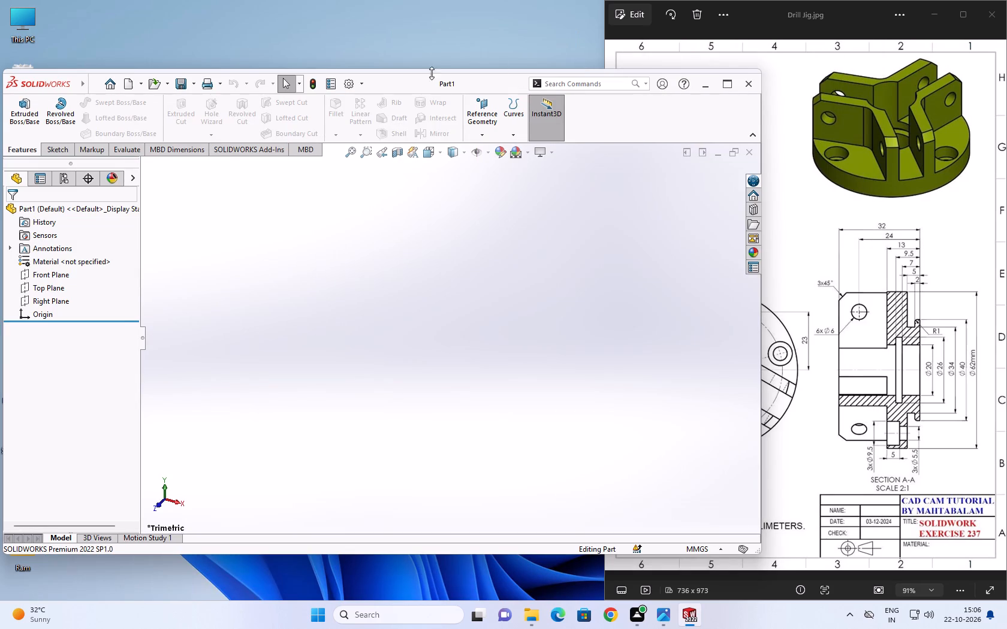
left_click_drag(408, 80, 479, 48)
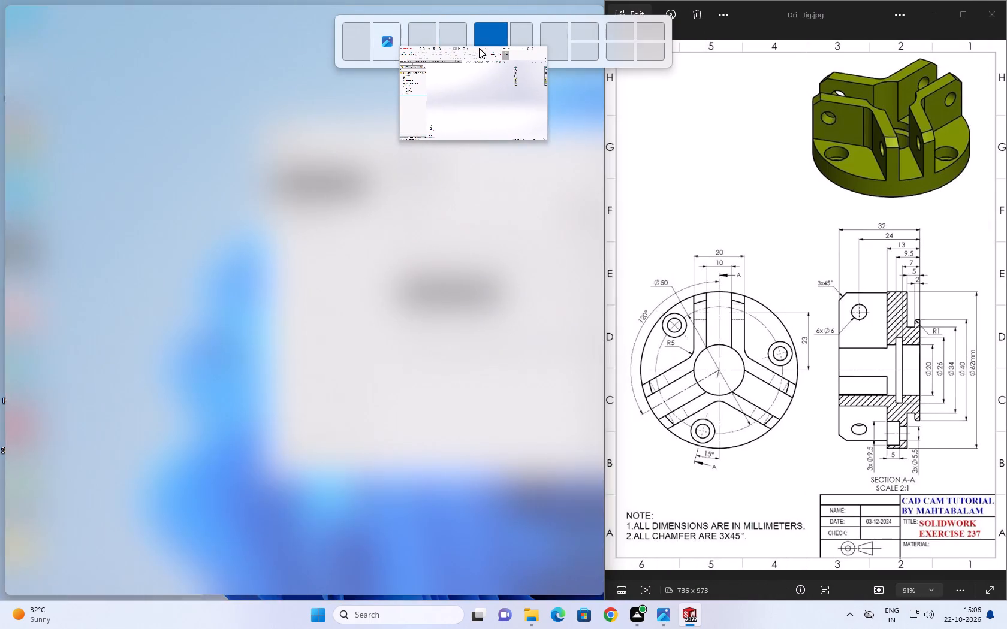
left_click(313, 230)
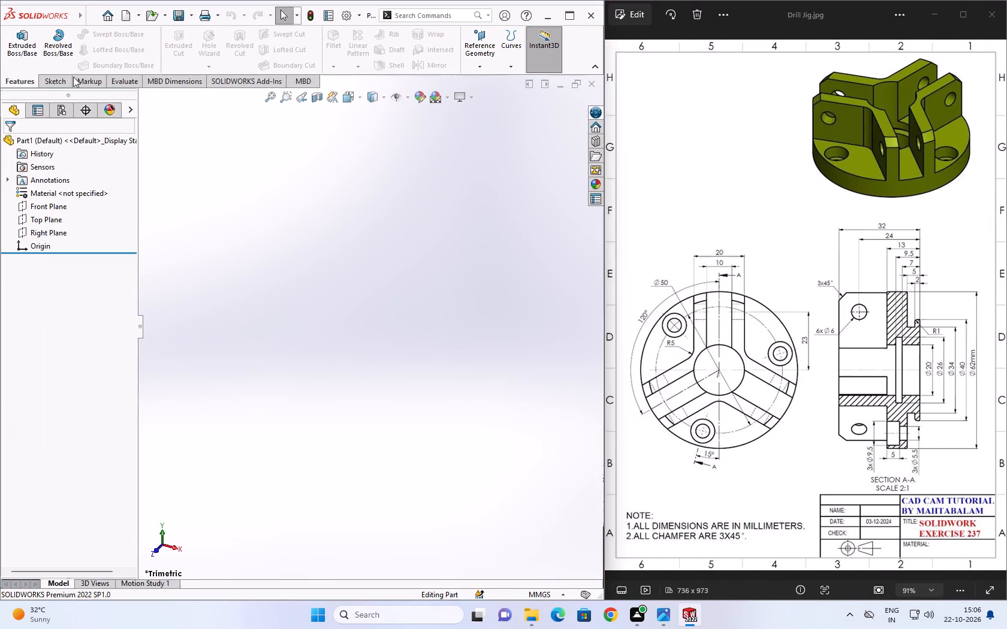
Save the new part as Drill JiG.part in the Ram folder on the Desktop.
left_click(117, 149)
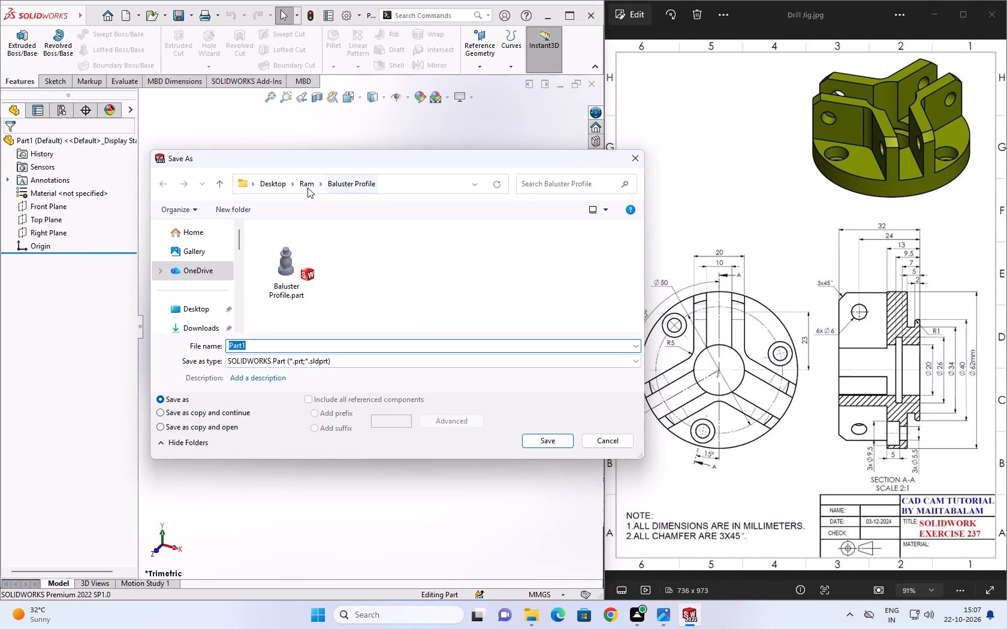
left_click(307, 188)
left_click(309, 264)
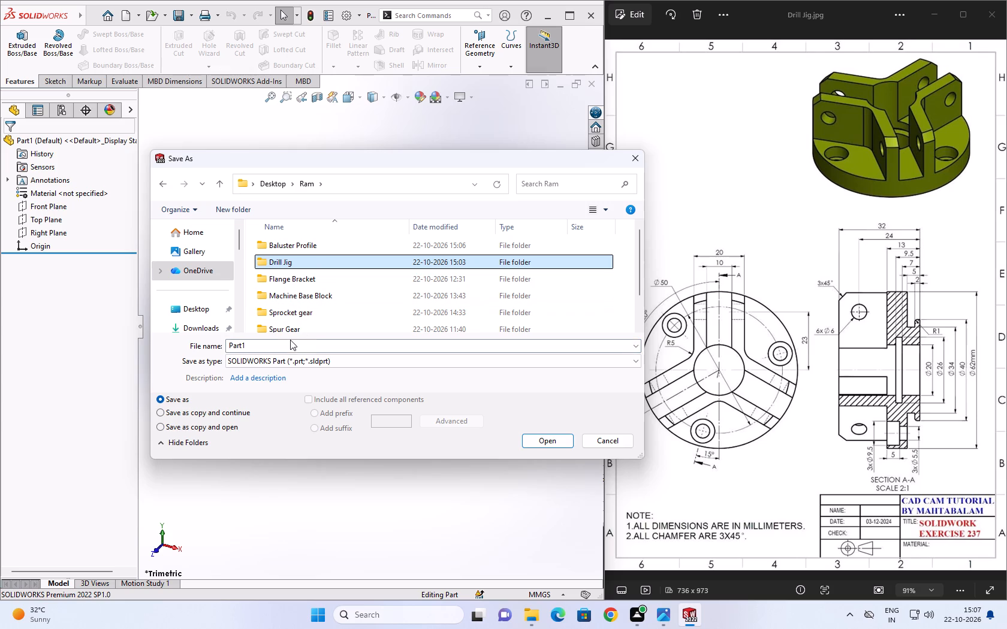
left_click(290, 340)
key("d")
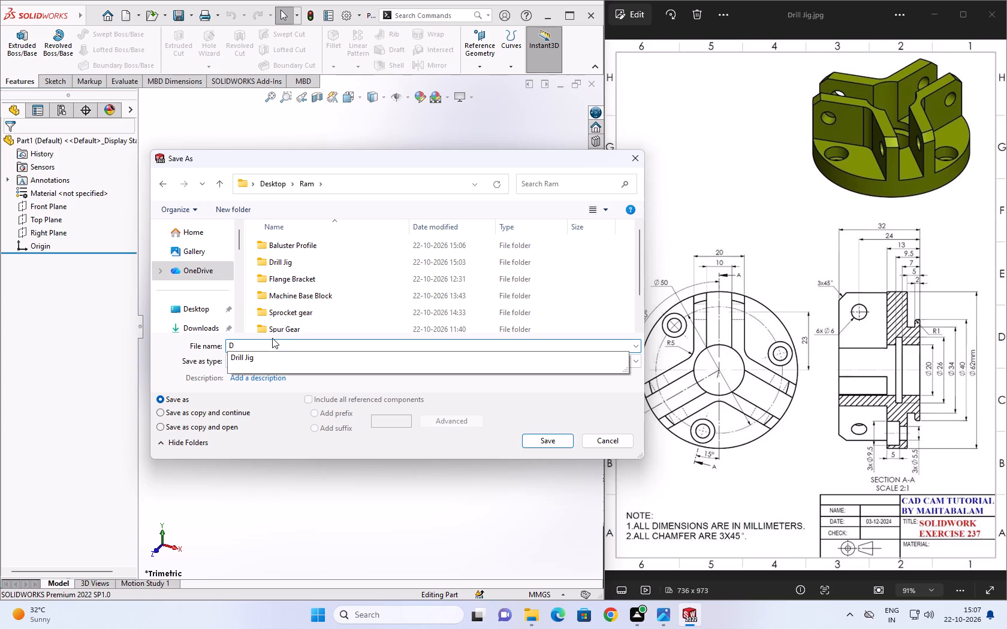
left_click(270, 359)
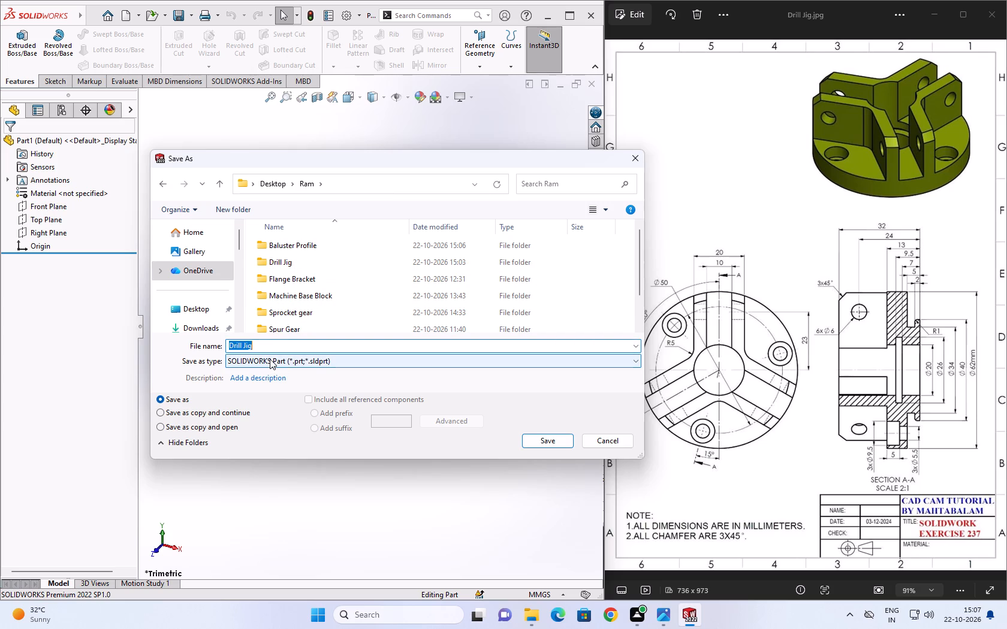
key("Right")
key("BackSpace")
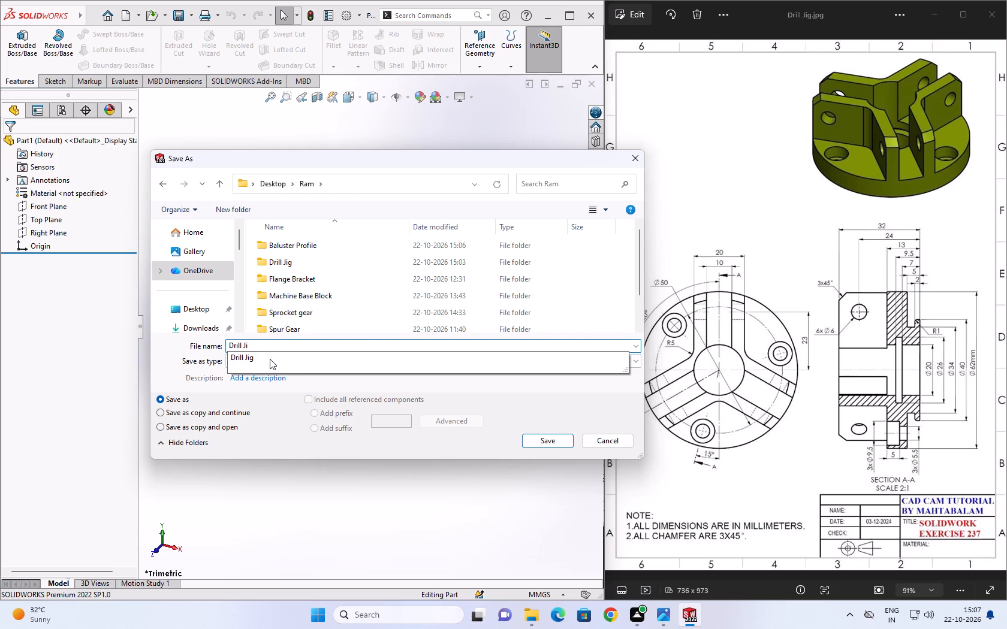
key("g")
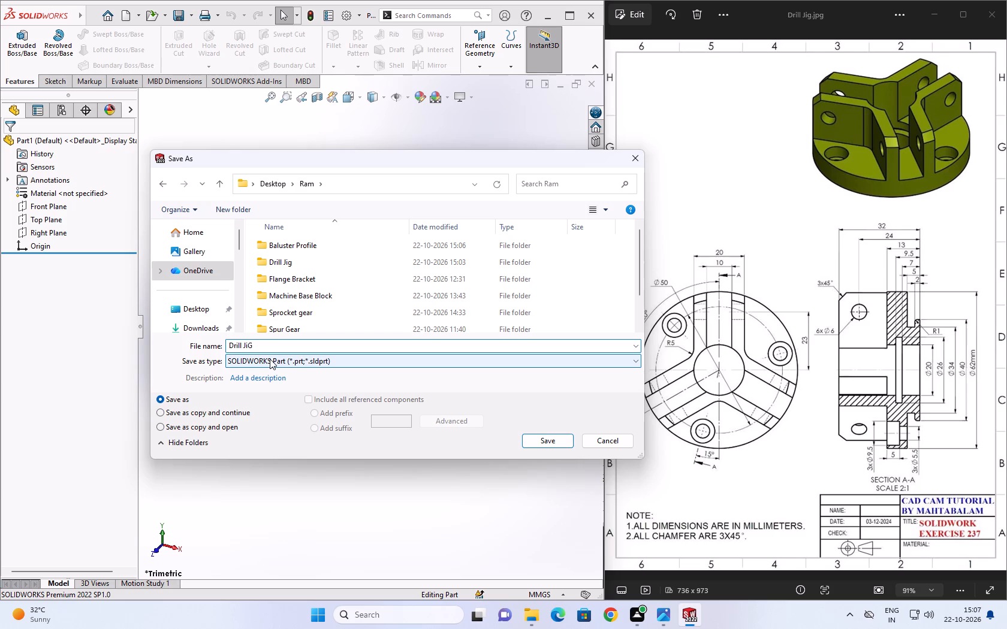
type(".PART")
key("BackSpace")
key("BackSpace")
key("BackSpace")
type("part")
key("space")
left_click(559, 441)
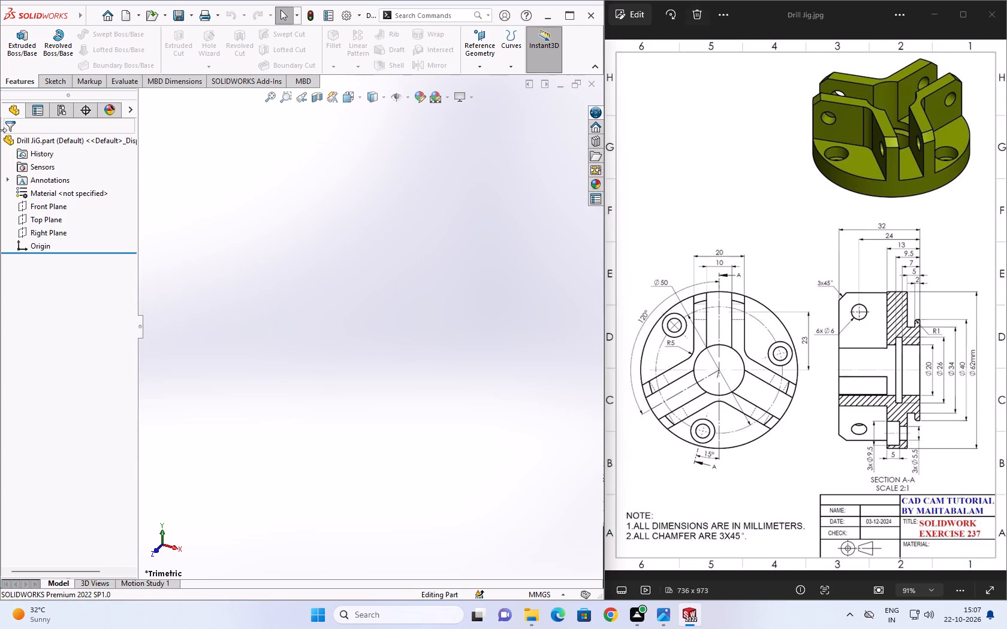
Sketch a circle centred on the origin of the Front Plane with a radius of 62/2 (31 mm).
left_click(31, 216)
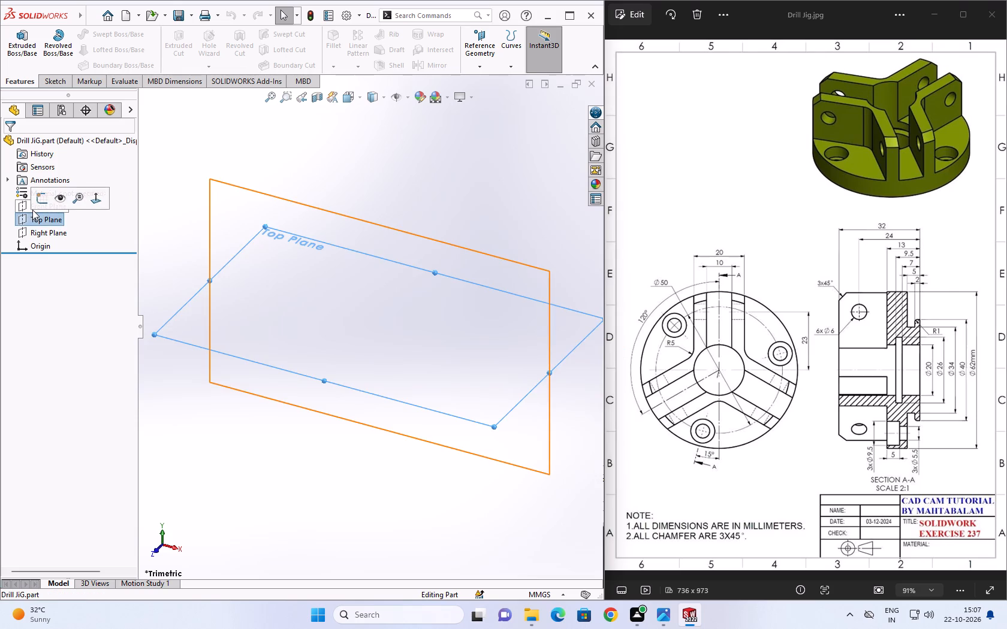
left_click(31, 210)
left_click(98, 195)
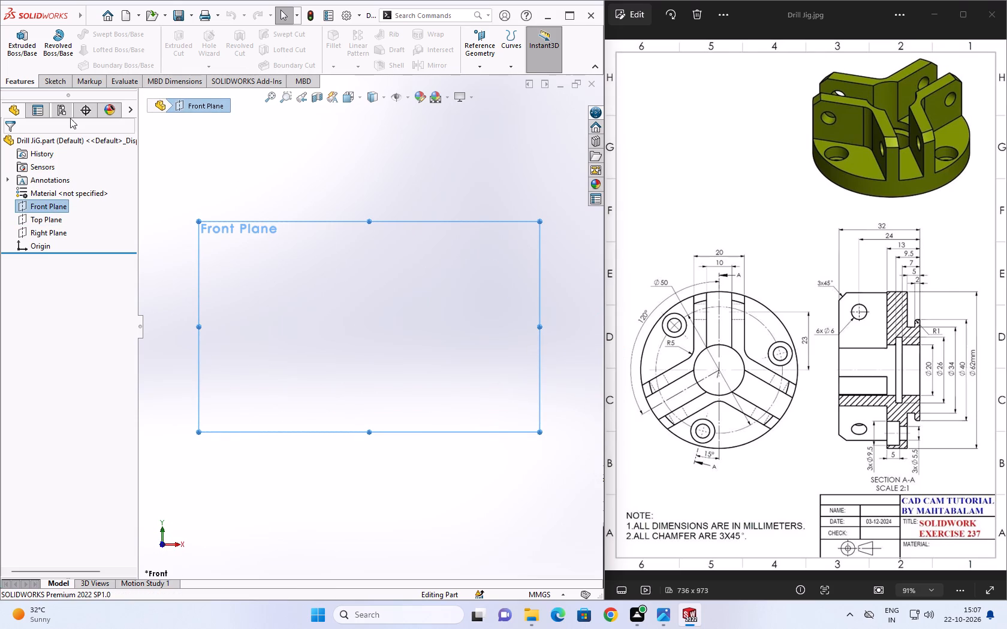
left_click(61, 84)
left_click(105, 34)
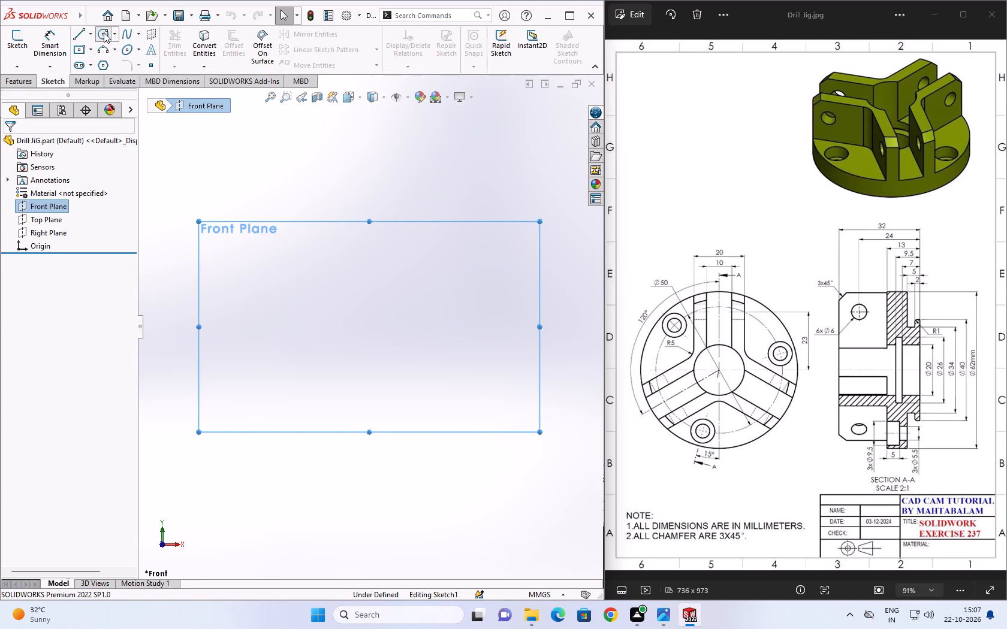
left_click(370, 328)
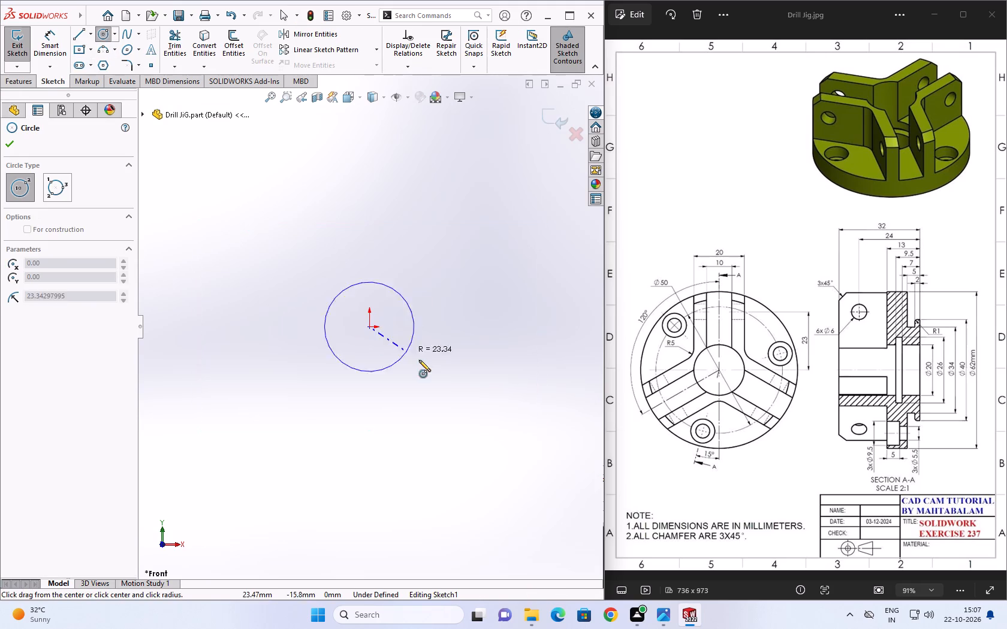
left_click(444, 397)
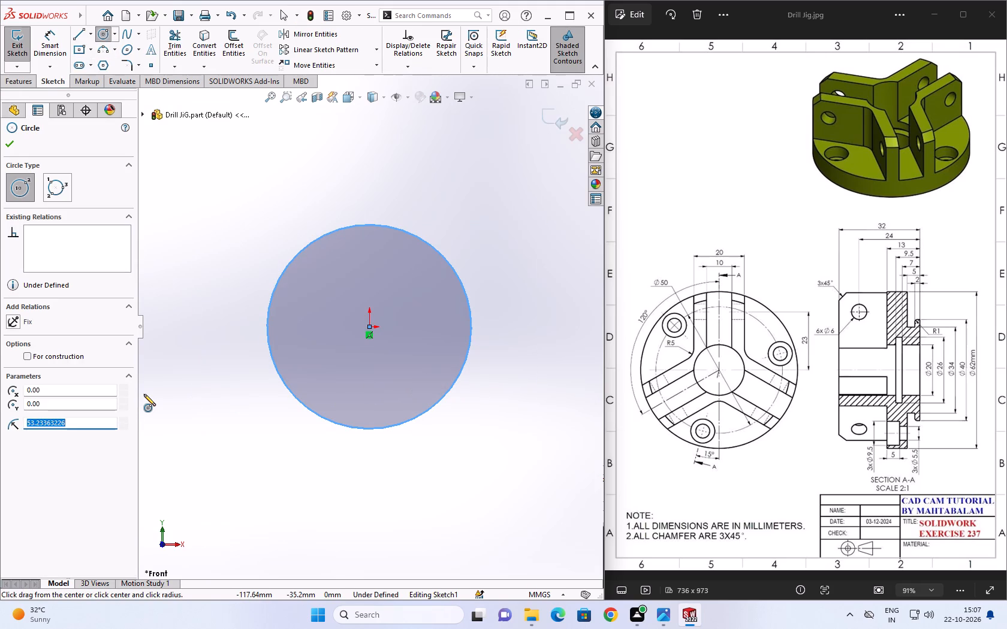
type("62/2")
key("Return")
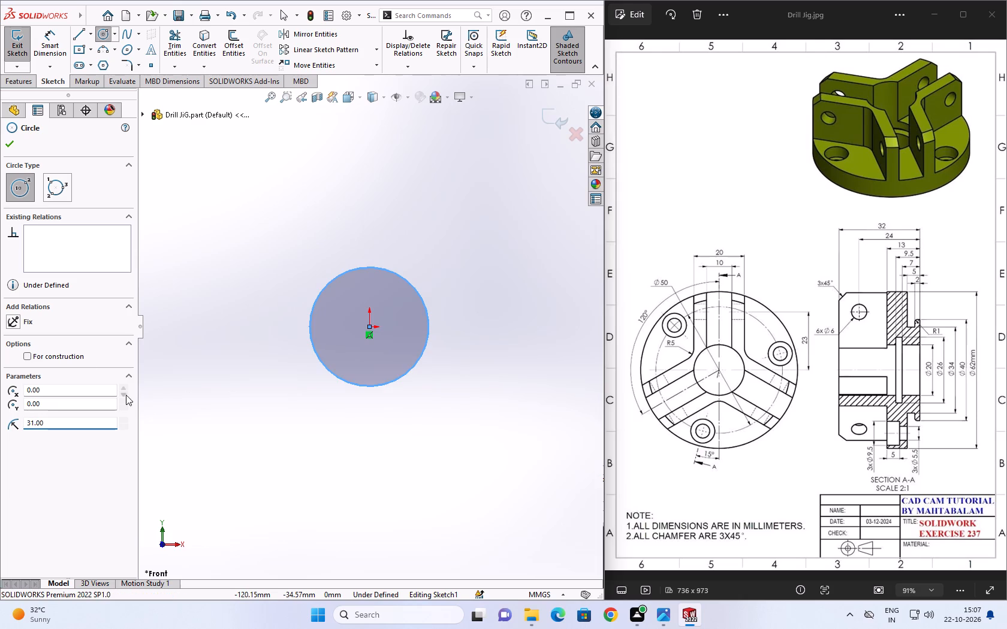
left_click(13, 141)
key("Escape")
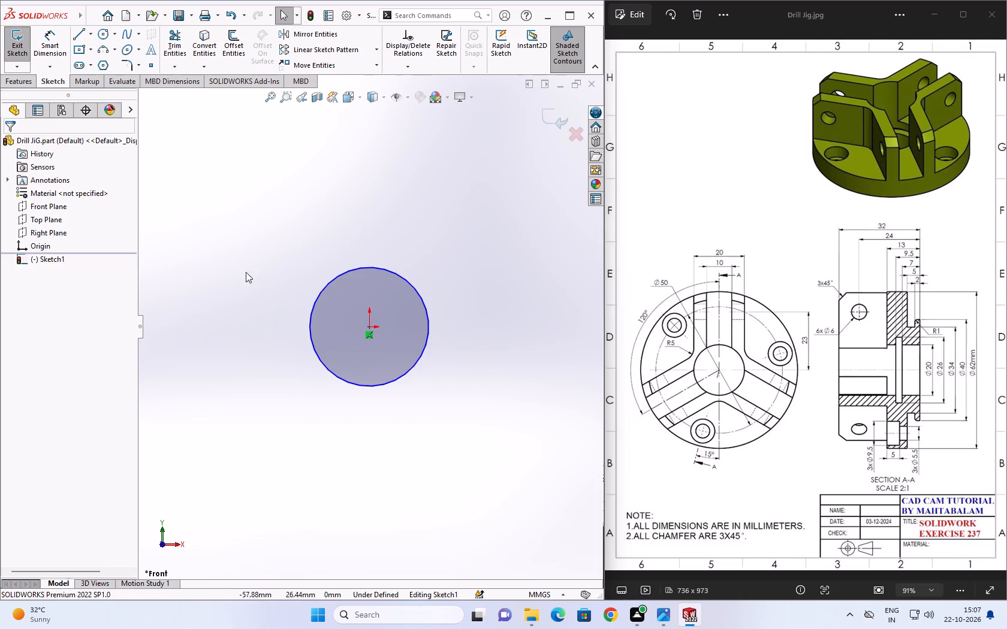
Extrude the circle as a blind boss 13 mm deep to form the base disc.
left_click(13, 86)
left_click(22, 55)
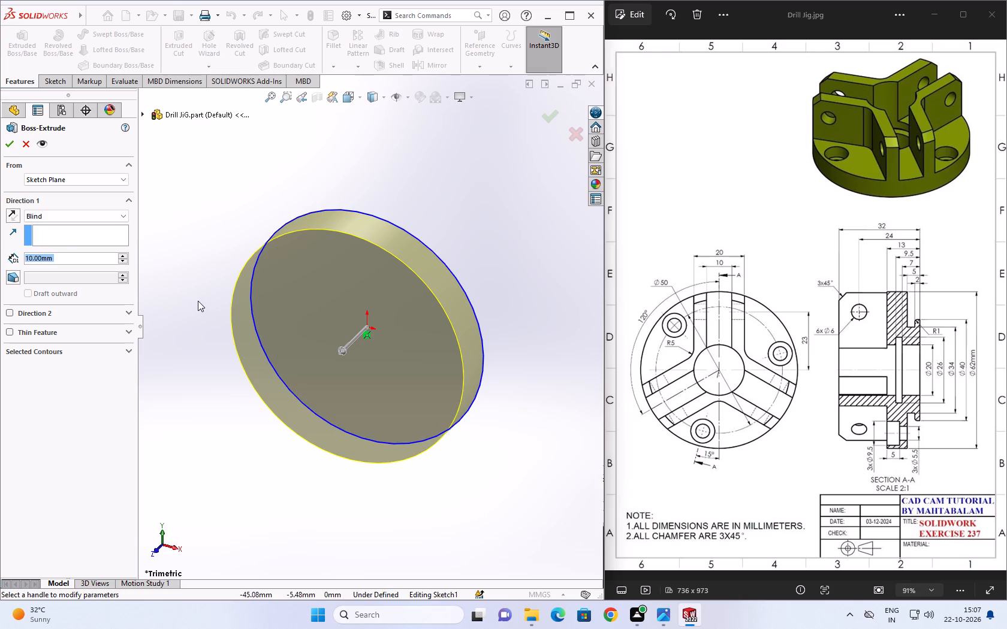
type("13")
key("Return")
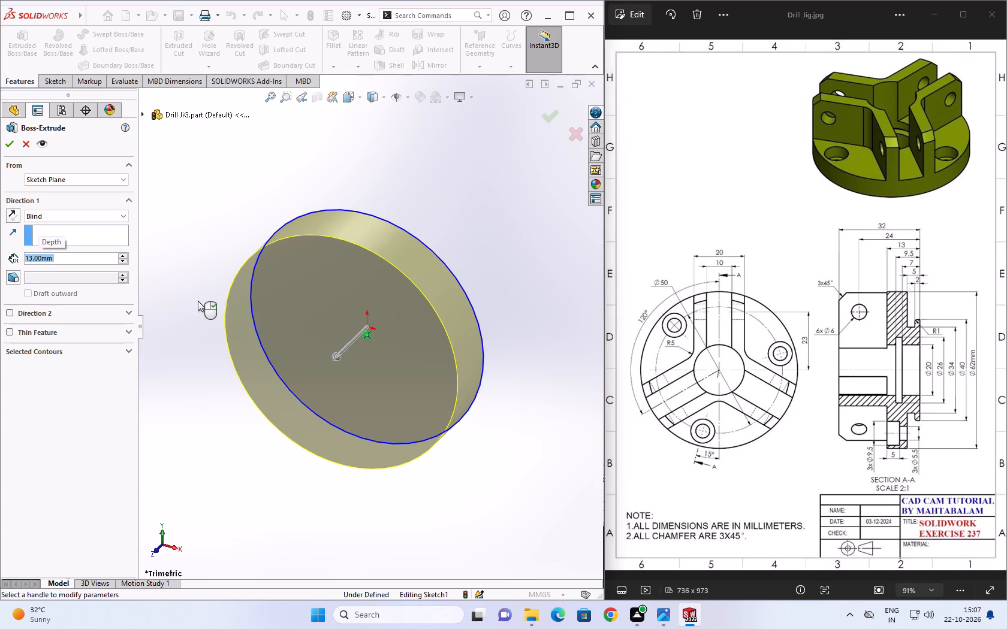
left_click(9, 140)
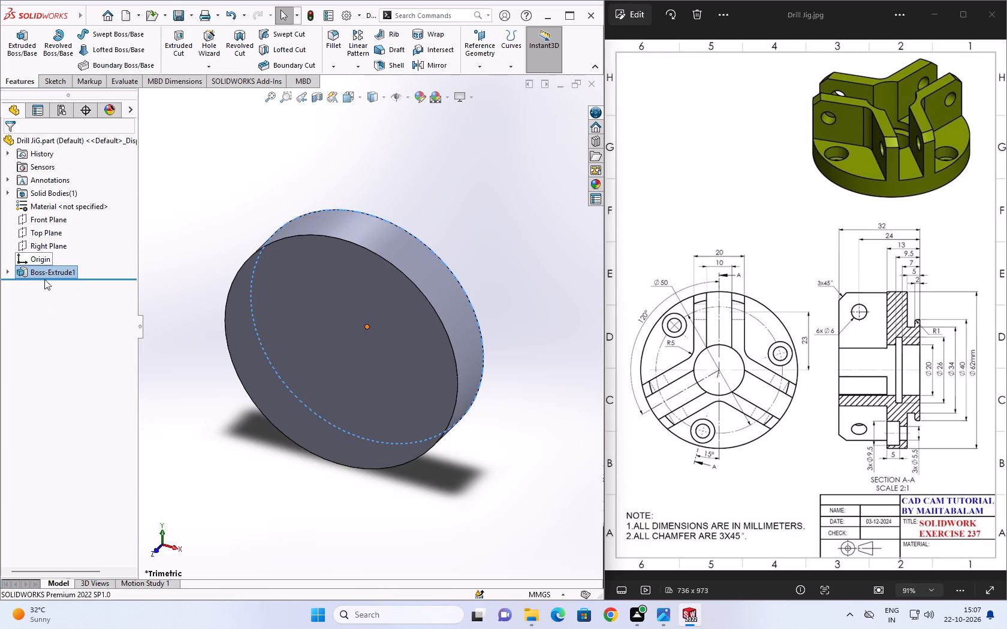
Start a sketch on the Front Plane and draw a circle centred on the origin with a radius of 25 mm.
left_click(32, 214)
scroll(328, 370, "up", 1)
middle_click_drag(326, 370, 303, 373)
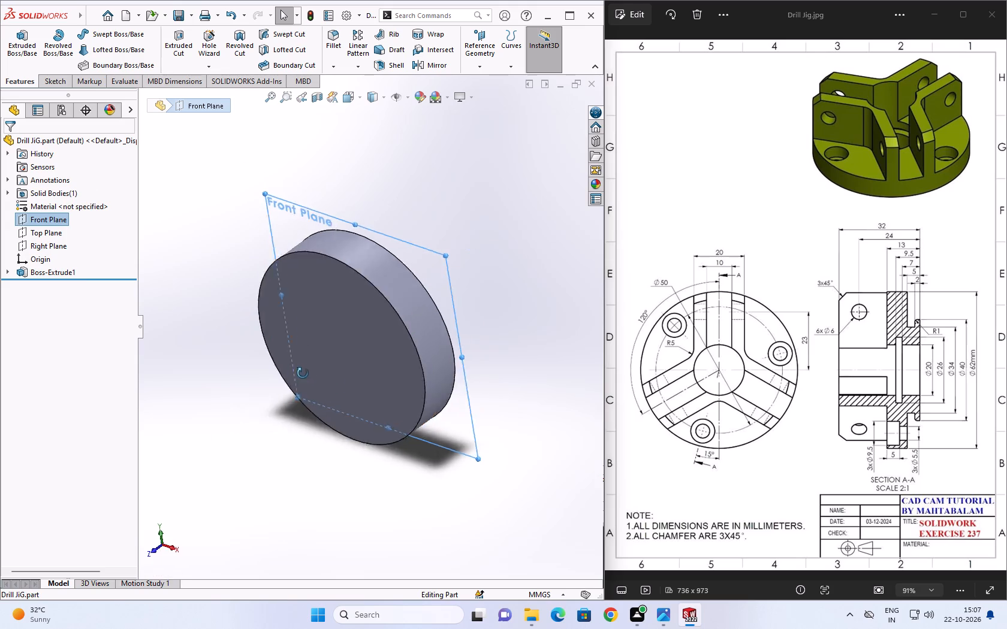
middle_click_drag(303, 373, 235, 412)
left_click(315, 220)
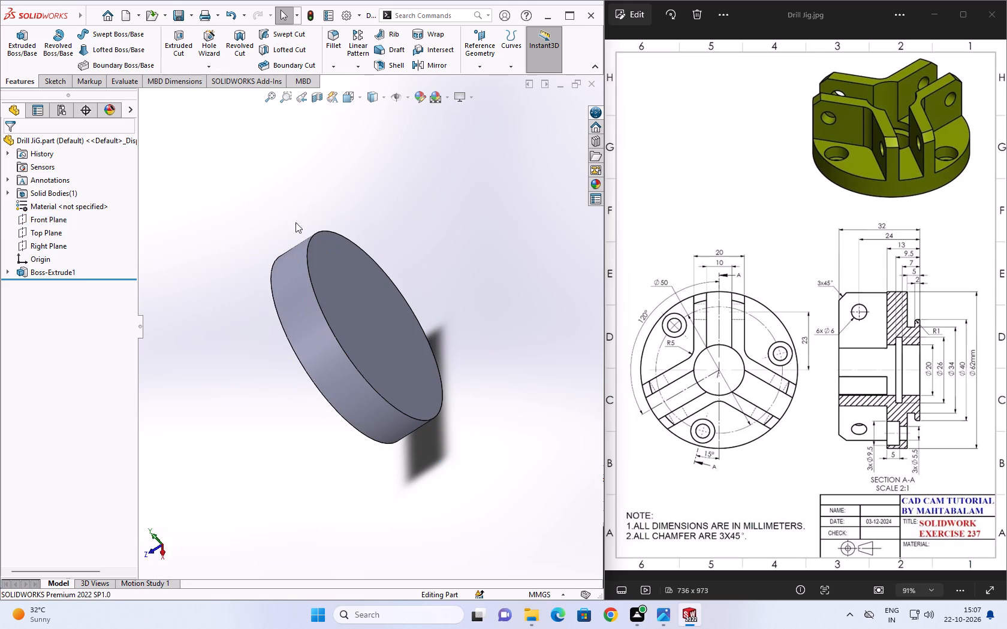
left_click(58, 218)
left_click(117, 201)
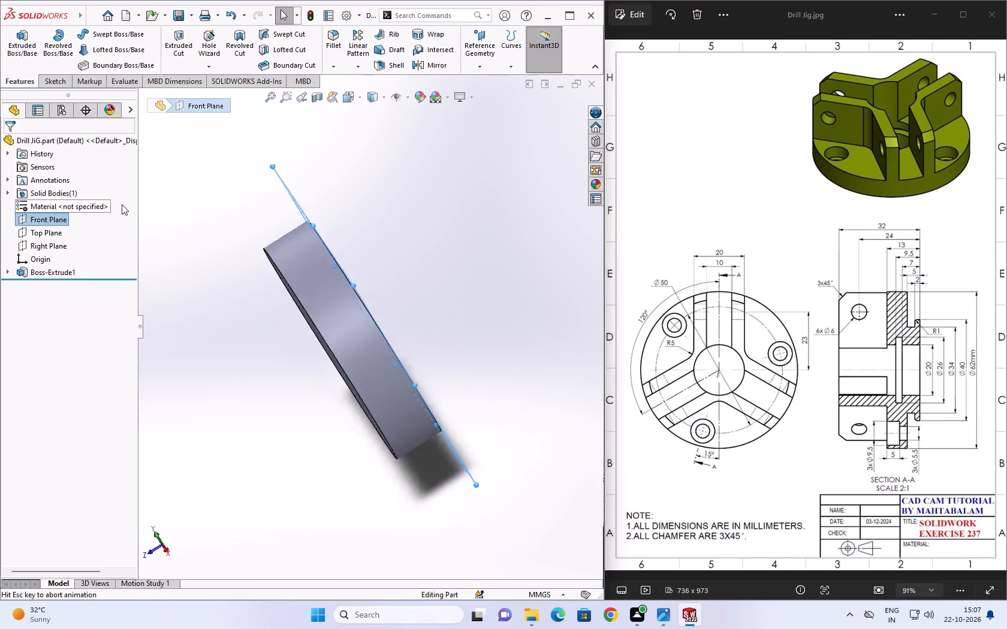
left_click(62, 214)
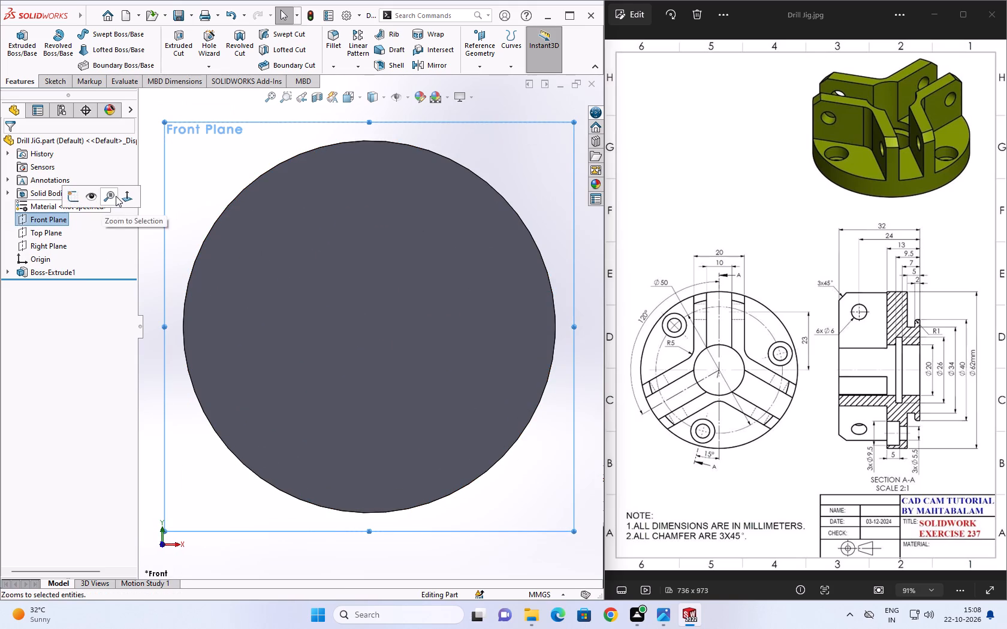
left_click(122, 198)
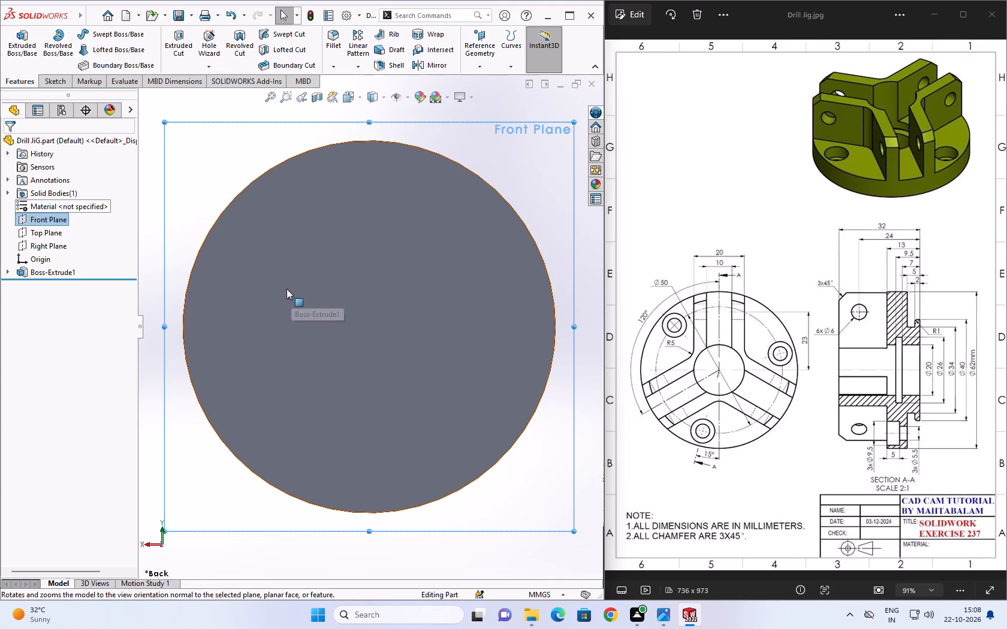
left_click(56, 81)
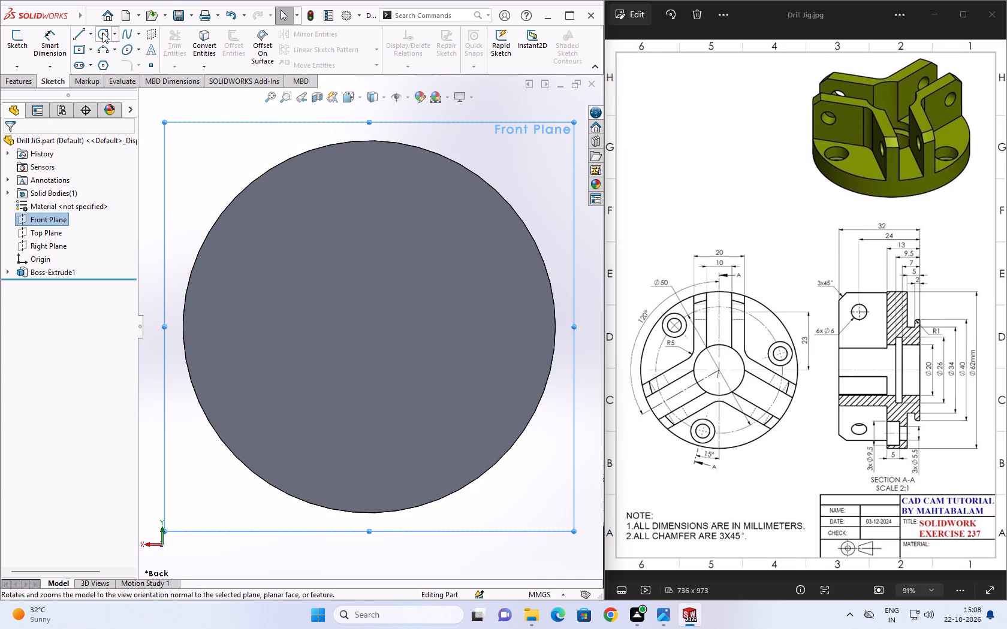
left_click(102, 32)
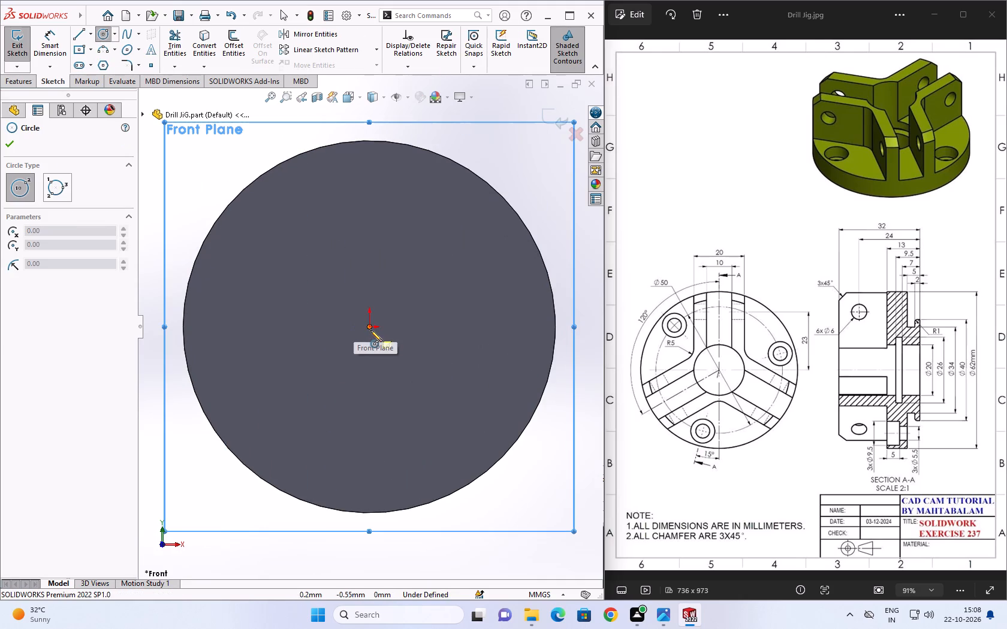
left_click(371, 329)
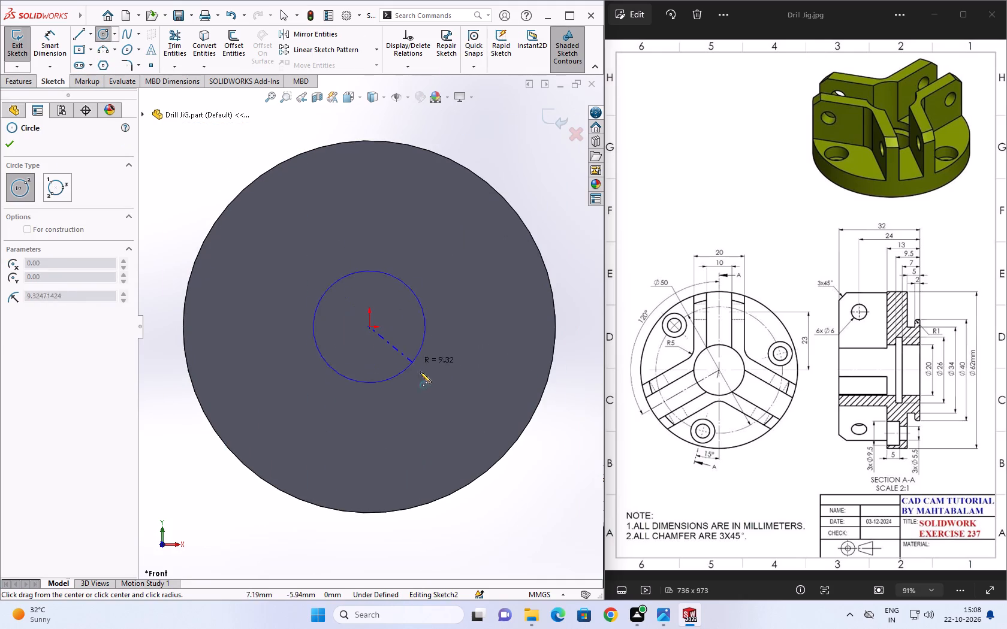
left_click(450, 404)
type("25")
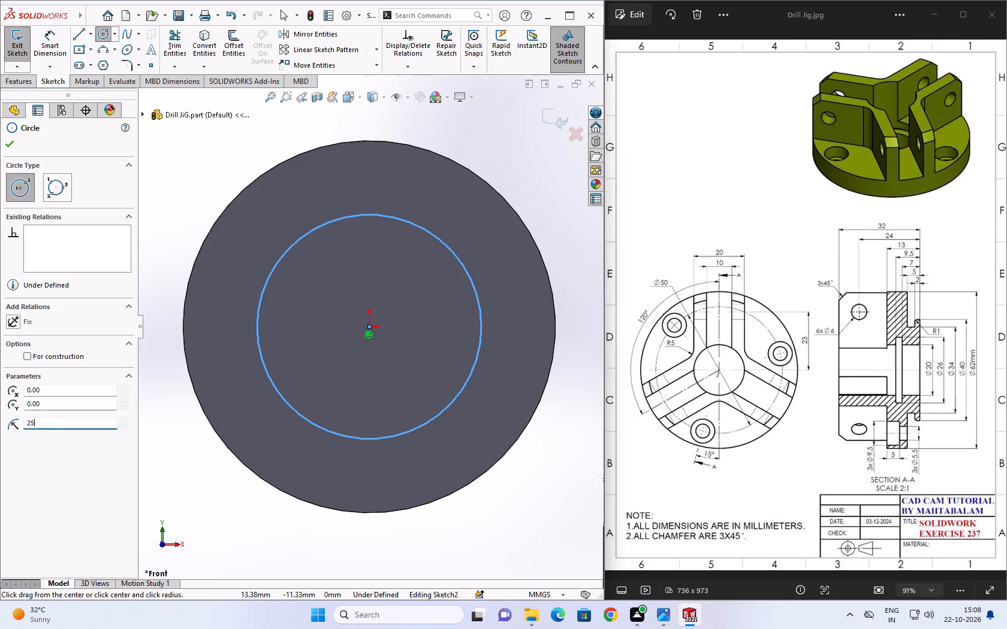
key("Return")
key("Escape")
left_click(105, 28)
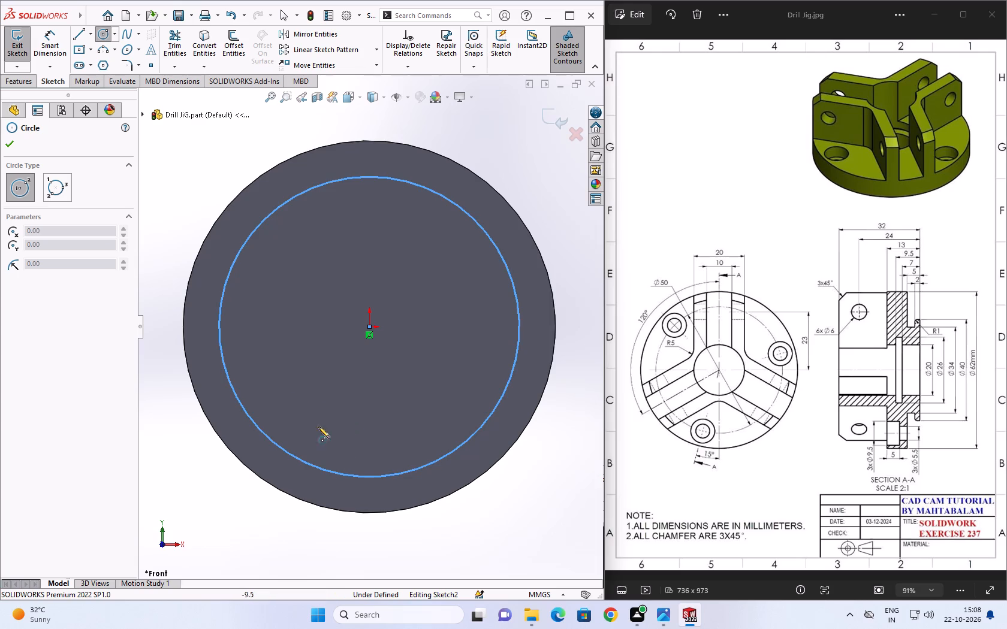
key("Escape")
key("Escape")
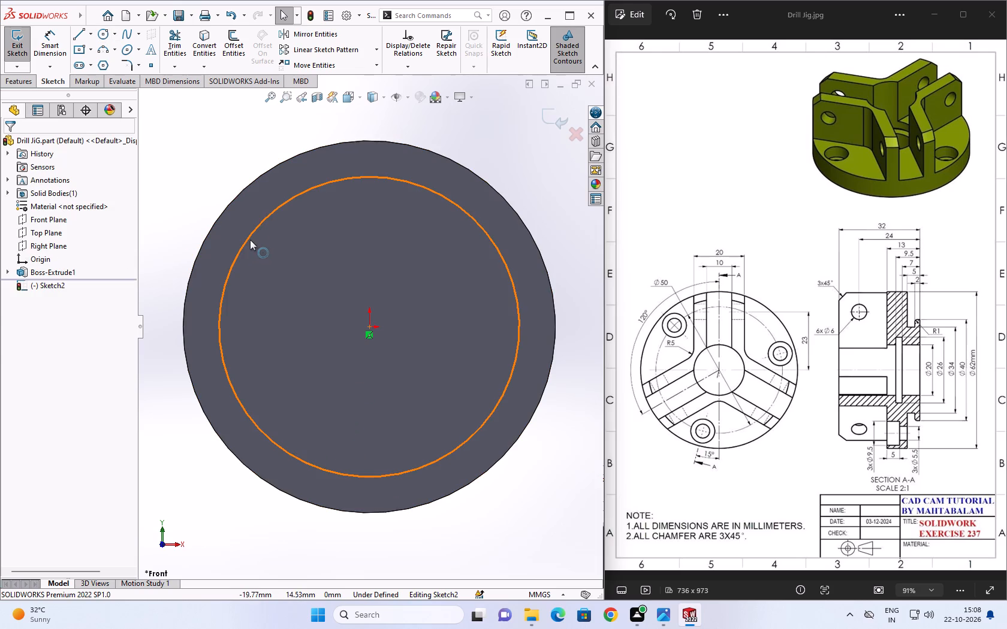
Convert the 25 mm radius circle to construction geometry.
left_click(251, 240)
left_click(30, 309)
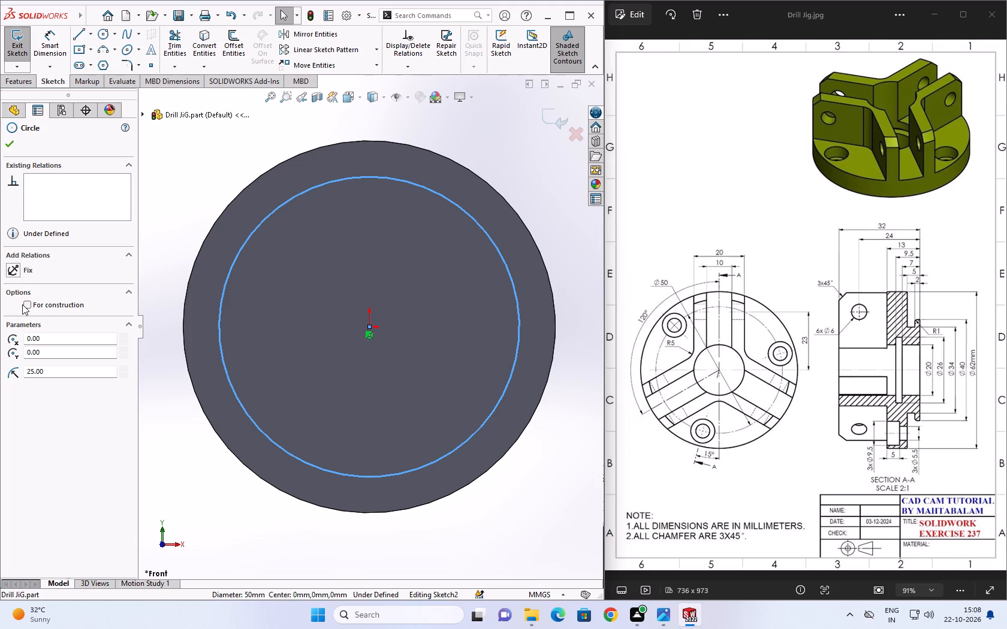
left_click(22, 304)
left_click(27, 304)
left_click(14, 147)
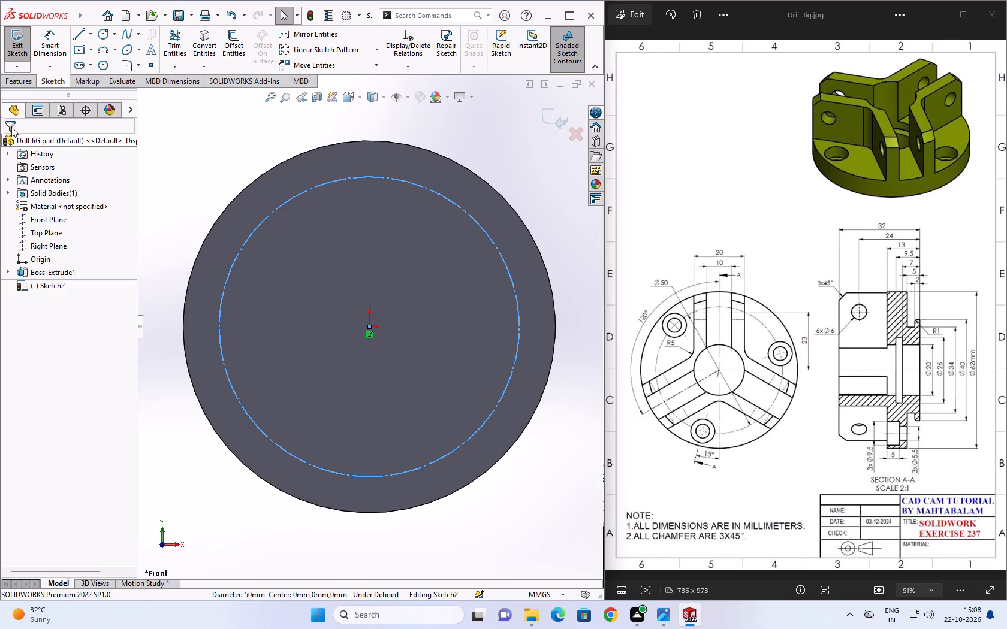
Draw a vertical centerline from the origin straight down to the construction circle, 25 mm long.
left_click(93, 32)
left_click(105, 58)
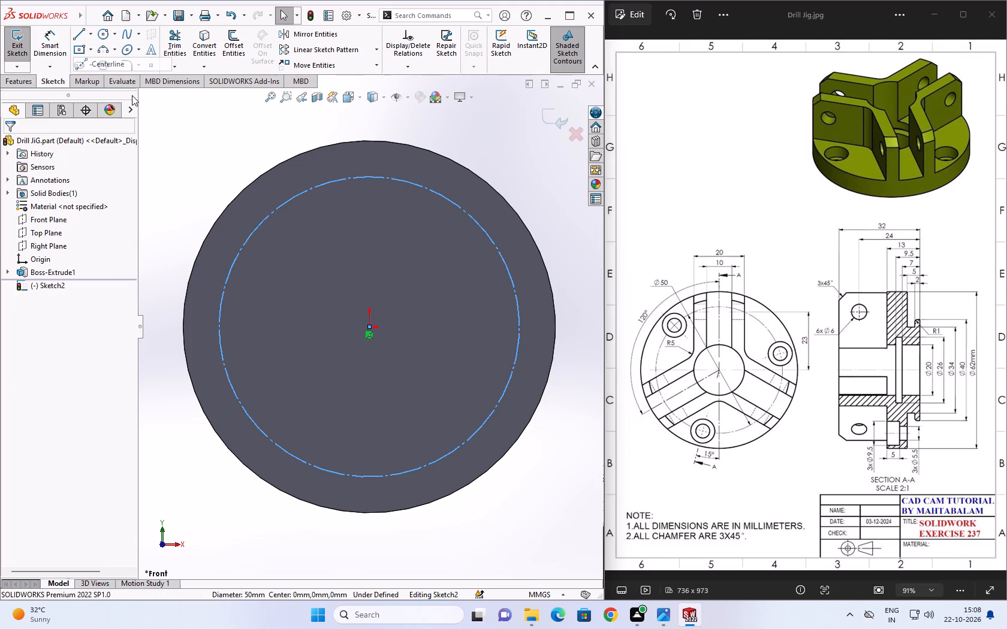
left_click(370, 327)
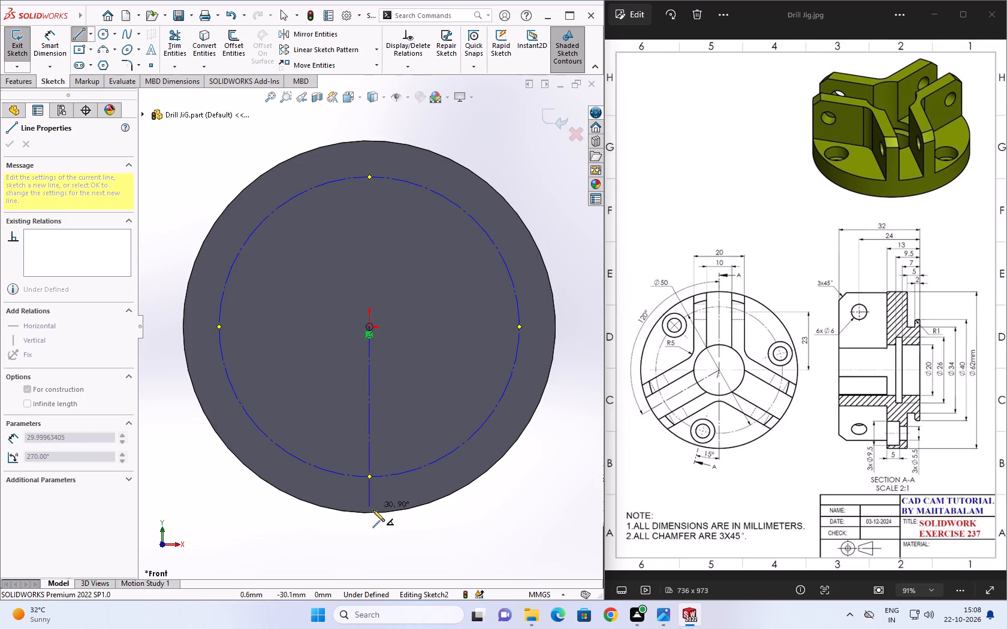
left_click(370, 476)
key("Escape")
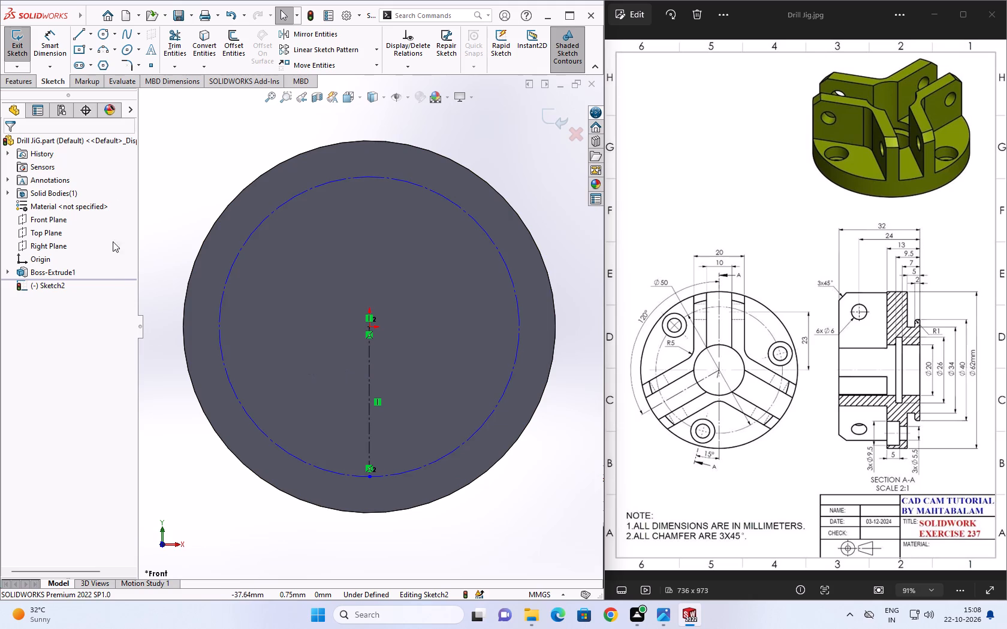
Draw a slanted centerline from just beside the origin down to the construction circle, left of the vertical centerline.
left_click(86, 39)
left_click(92, 36)
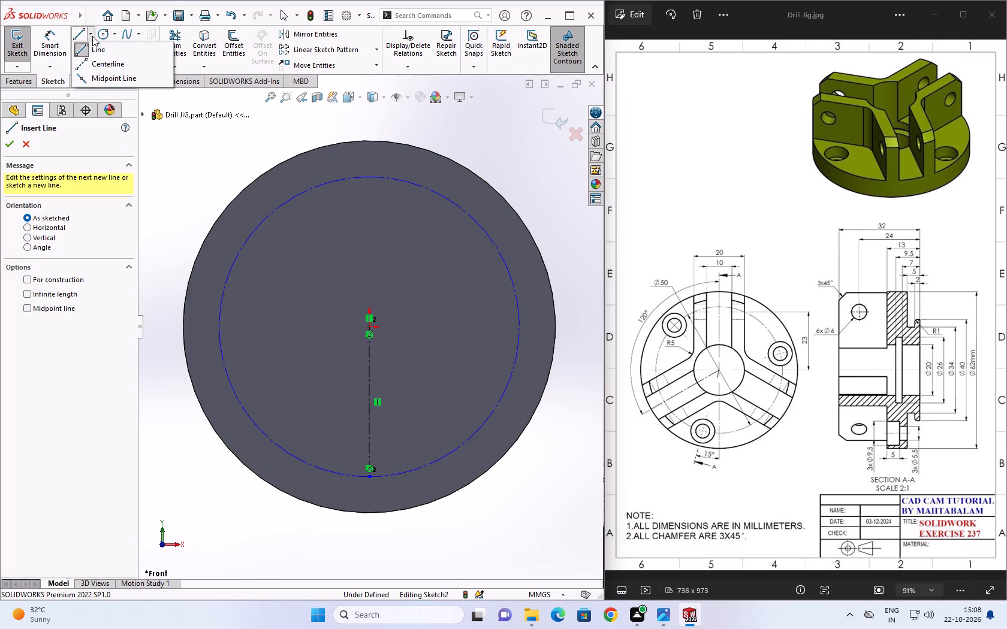
left_click(97, 61)
left_click(368, 319)
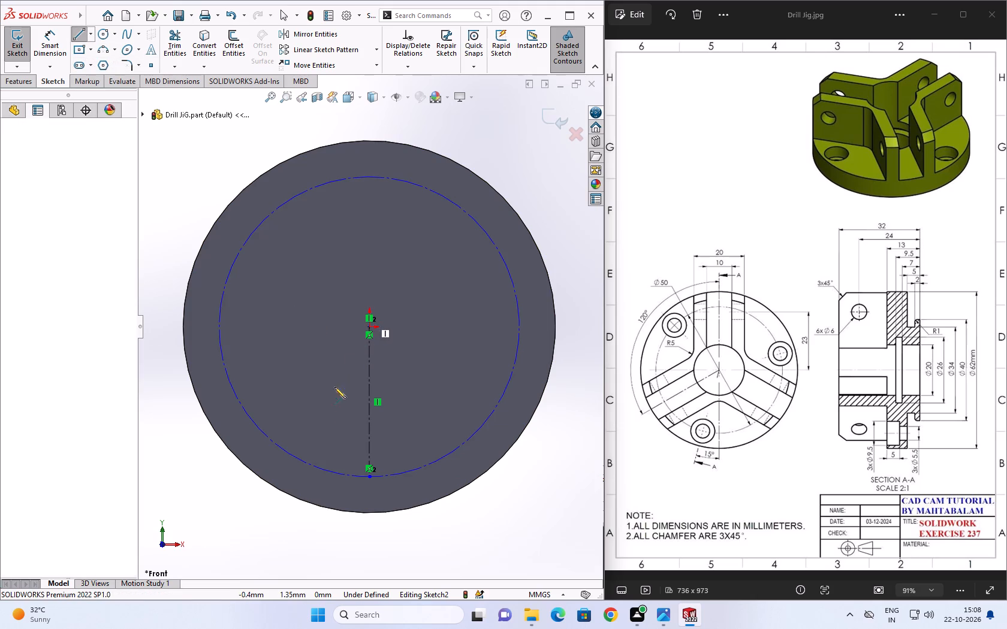
left_click(309, 464)
key("Escape")
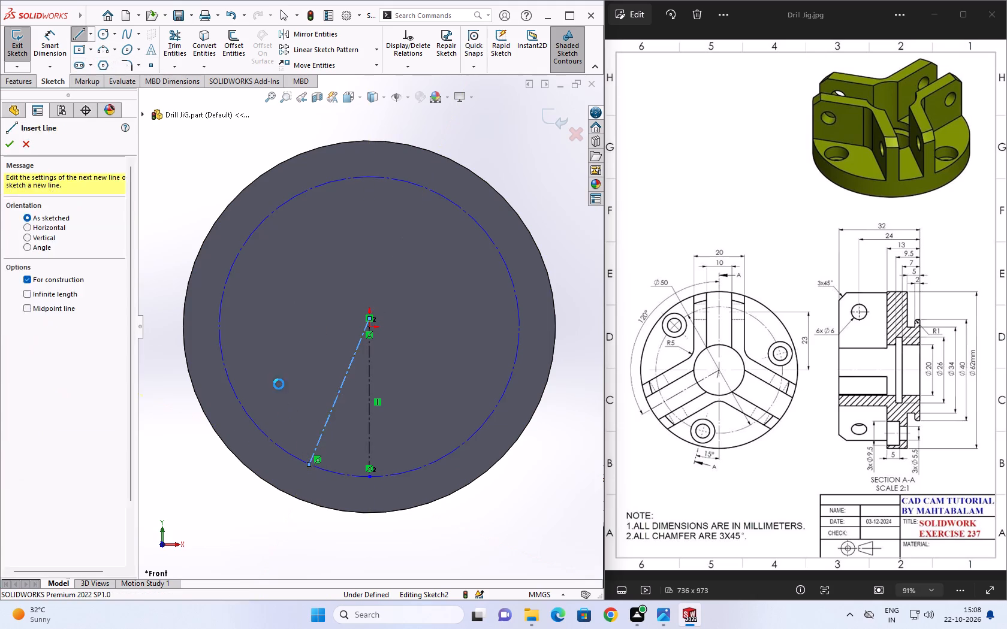
Dimension the angle between the slanted and vertical centerlines as 15°.
left_click(60, 63)
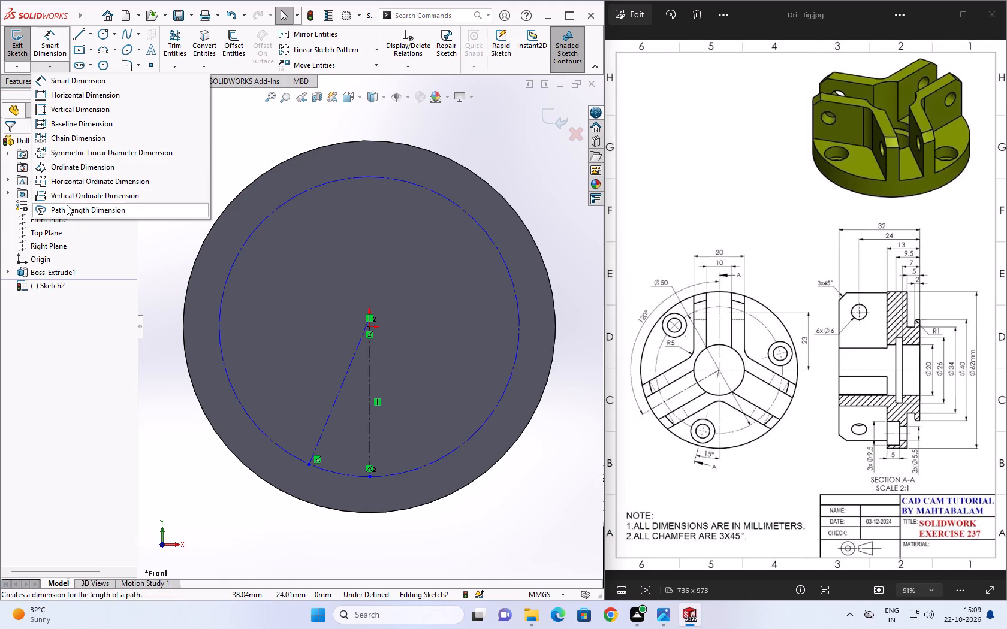
left_click(56, 52)
left_click(317, 440)
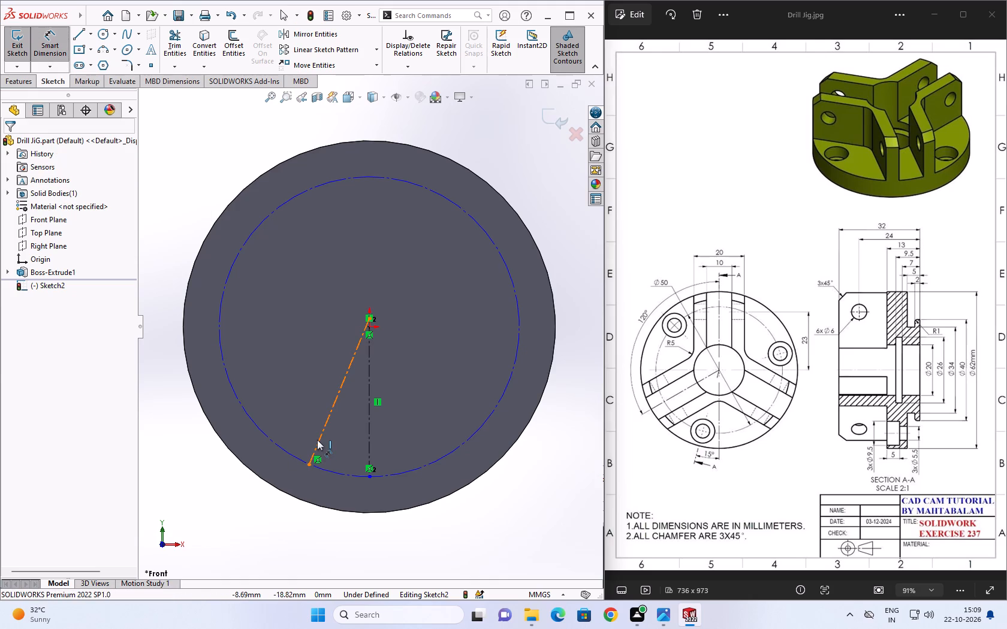
left_click(370, 444)
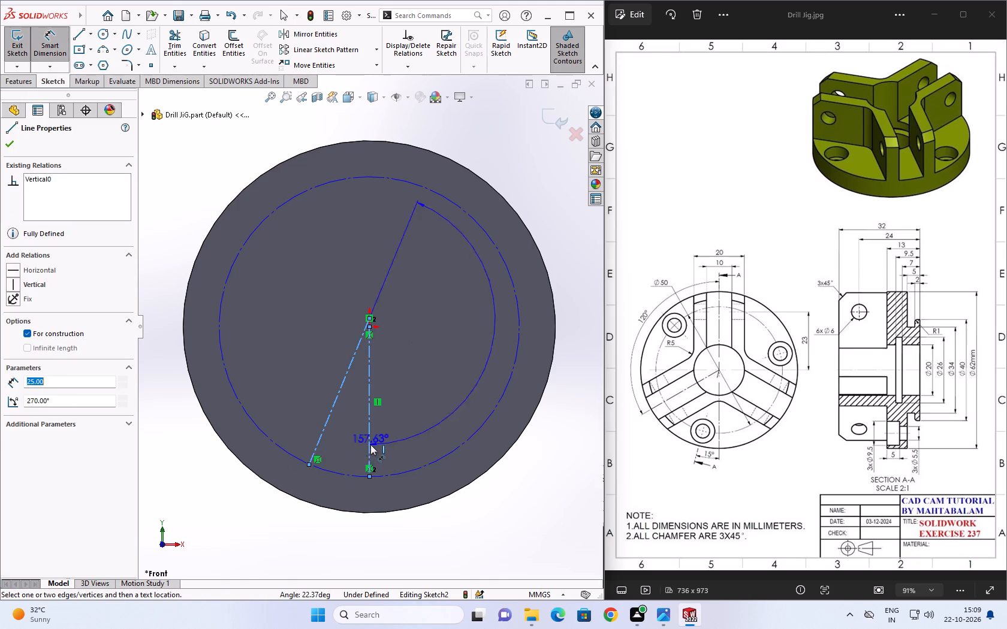
left_click(322, 518)
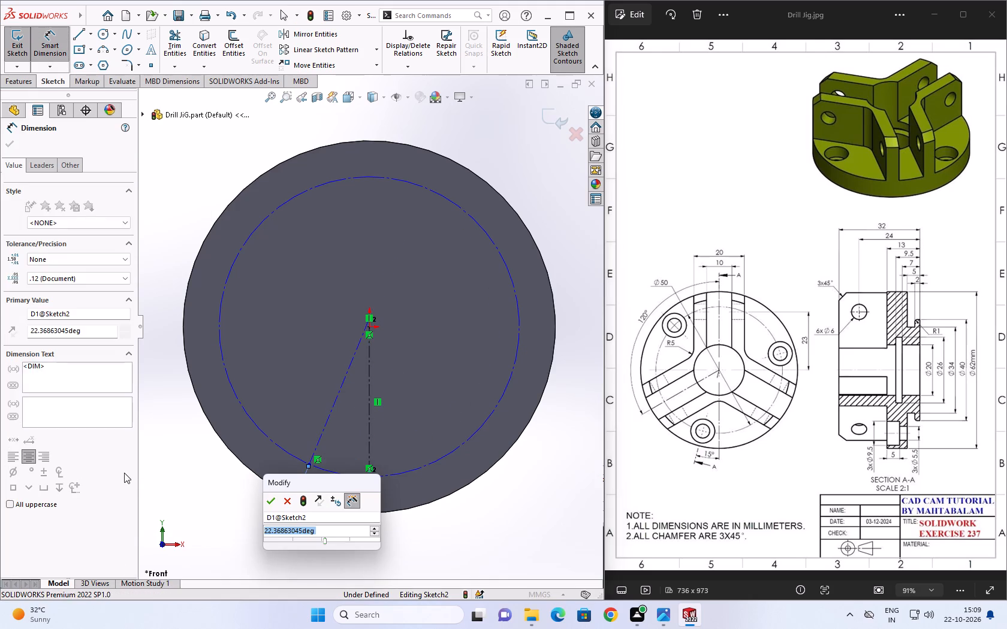
type("15")
key("Return")
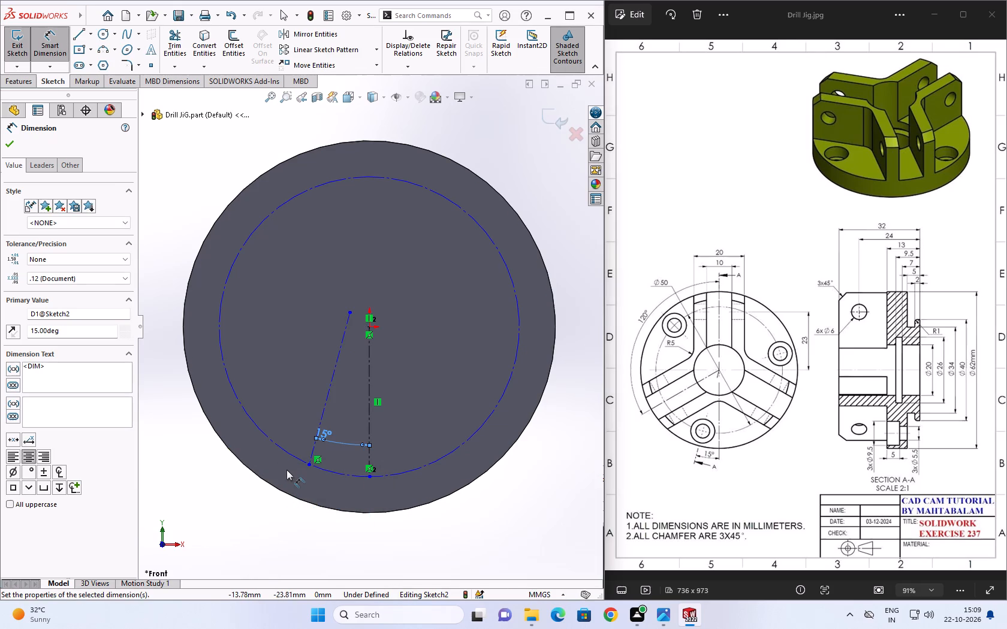
key("Escape")
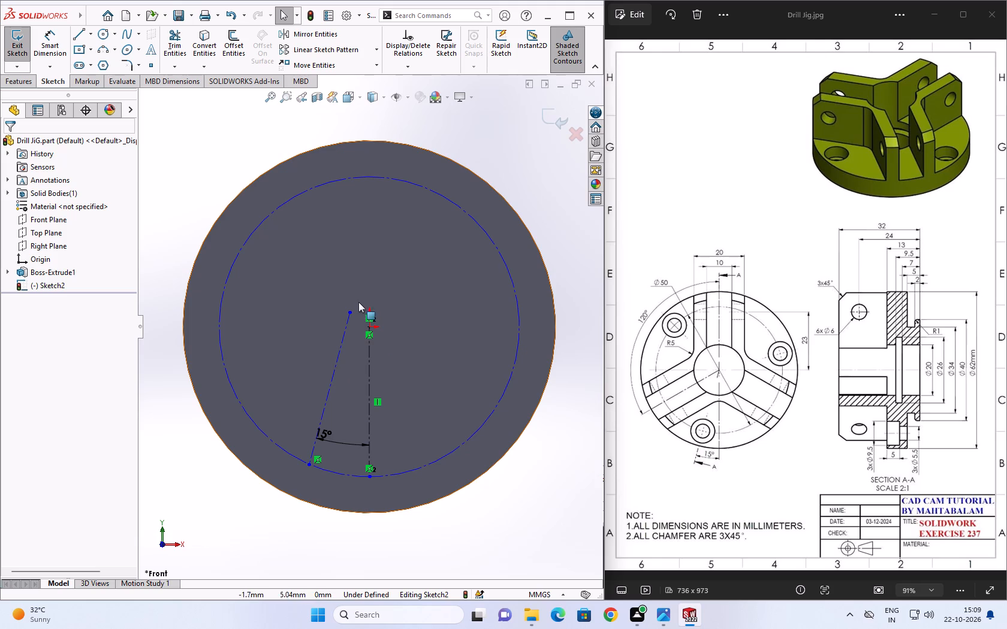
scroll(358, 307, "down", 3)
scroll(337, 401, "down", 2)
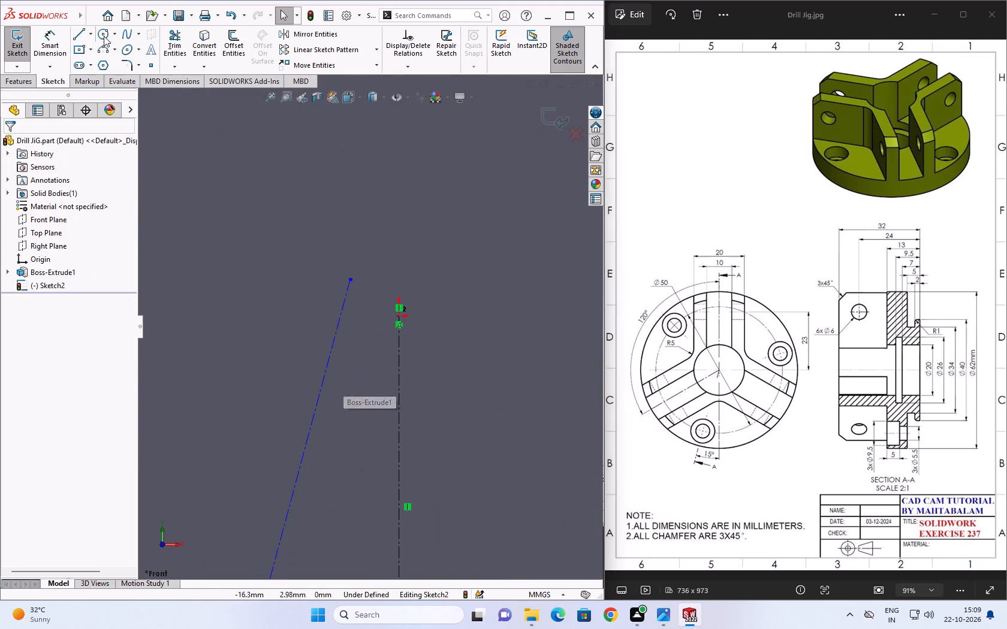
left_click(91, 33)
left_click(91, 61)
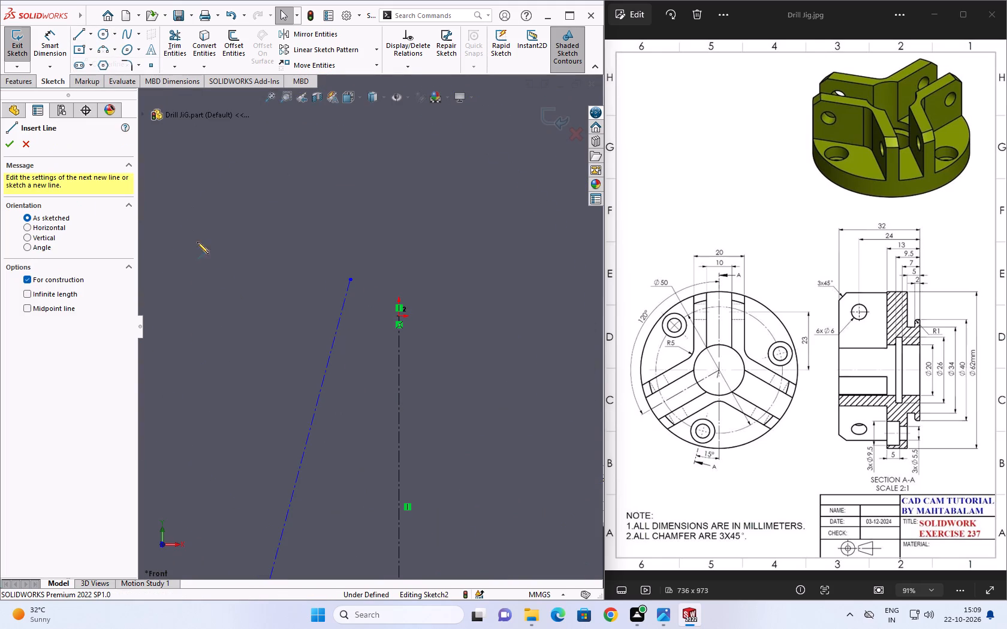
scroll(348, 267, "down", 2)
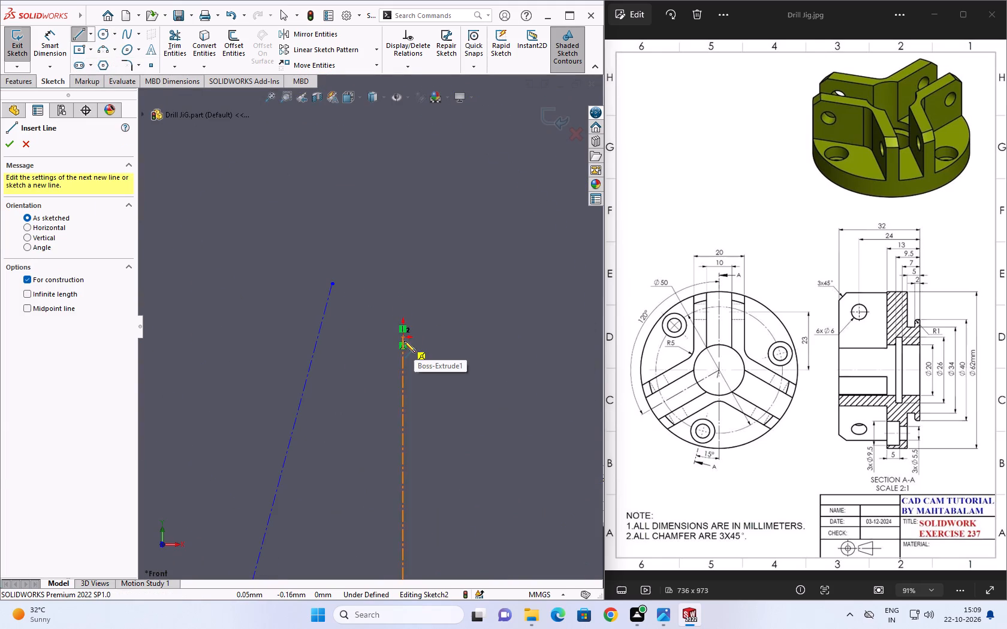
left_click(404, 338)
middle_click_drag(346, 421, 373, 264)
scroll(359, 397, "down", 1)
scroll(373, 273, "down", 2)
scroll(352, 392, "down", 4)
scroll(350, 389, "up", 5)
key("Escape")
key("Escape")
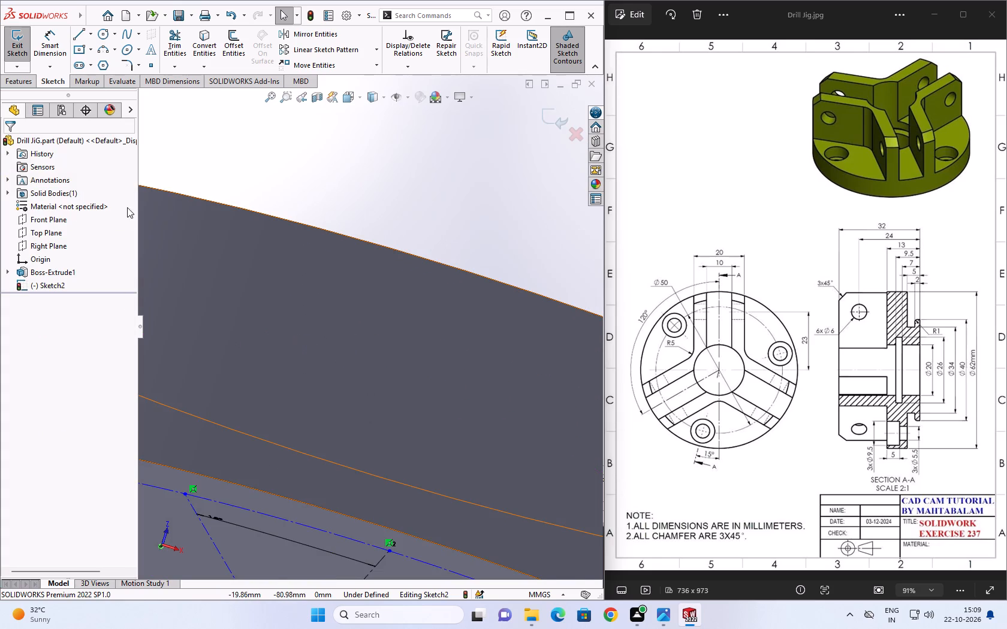
Facing the Front Plane, draw a centerline from the slanted line's lower endpoint on the construction circle to the origin.
left_click(49, 219)
left_click(115, 201)
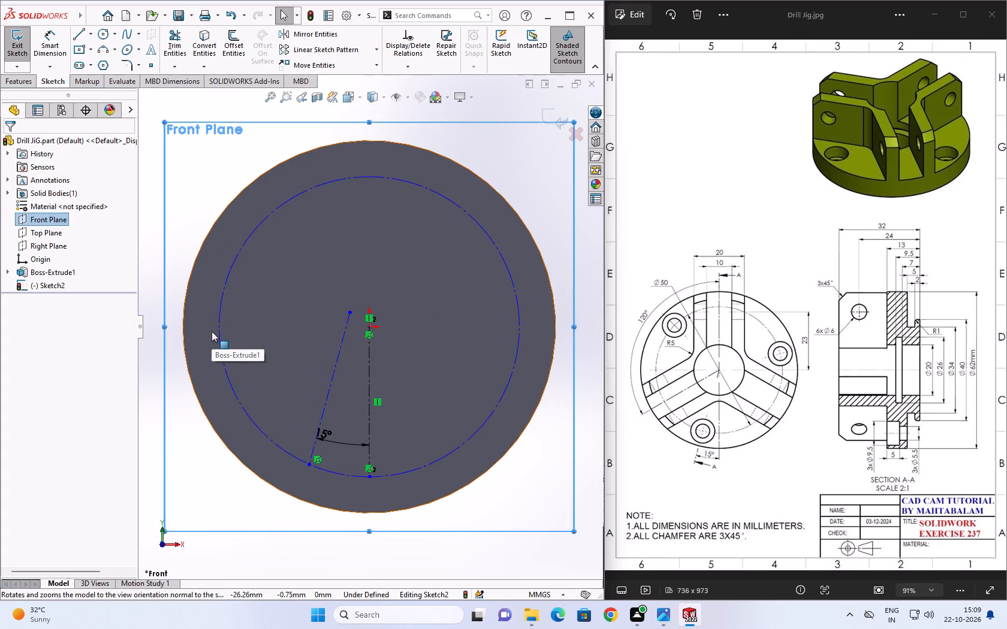
scroll(236, 563, "up", 1)
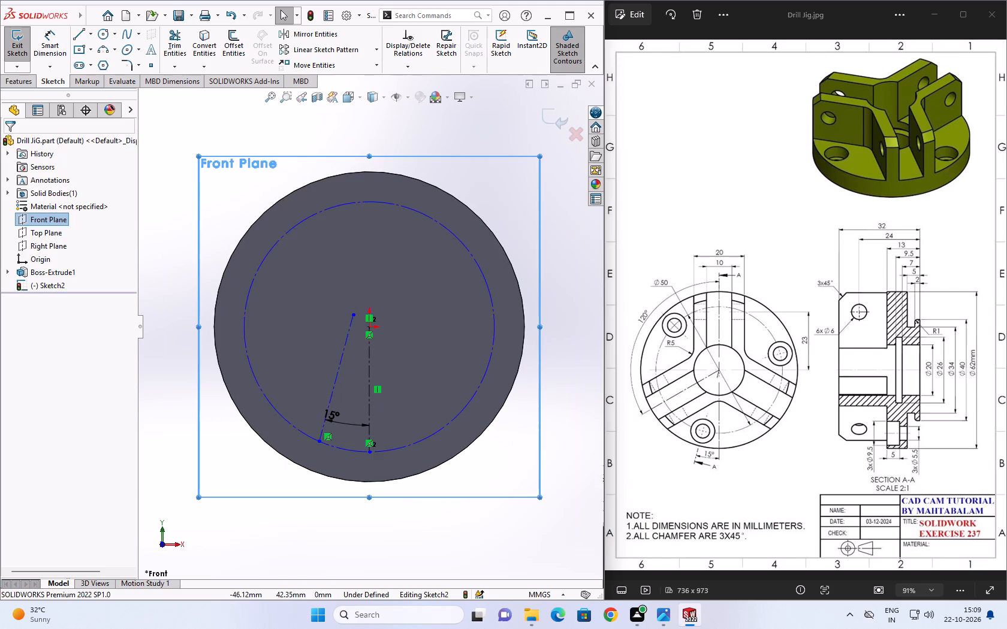
left_click(90, 37)
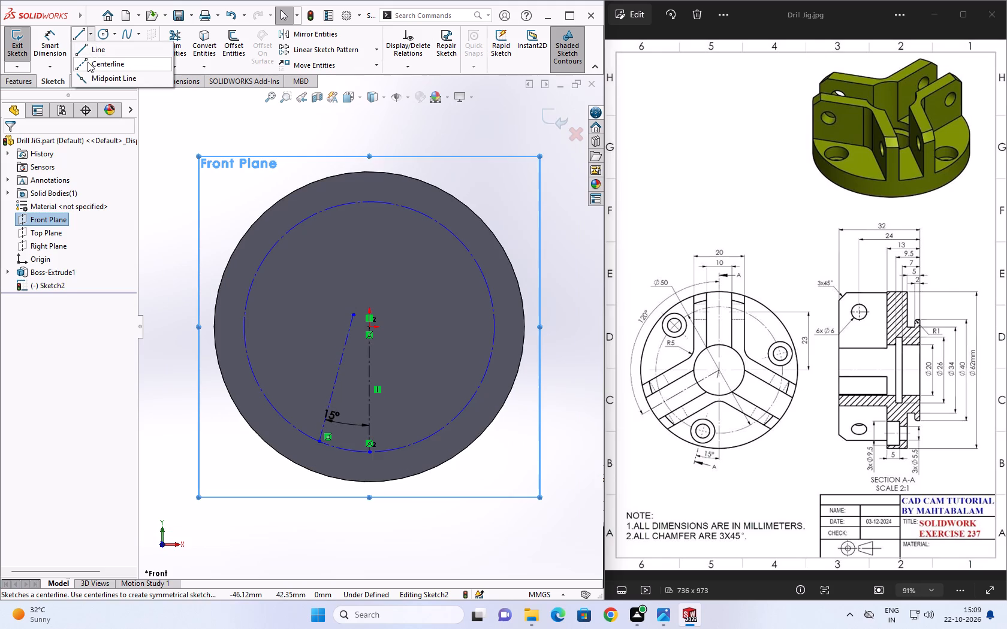
left_click(88, 62)
left_click(318, 441)
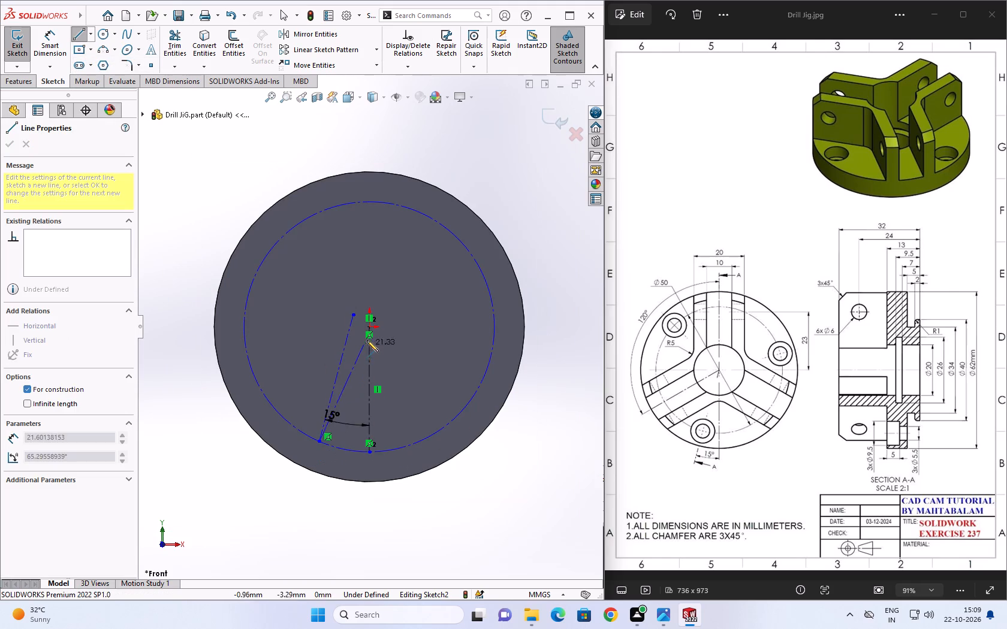
left_click(369, 327)
key("Escape")
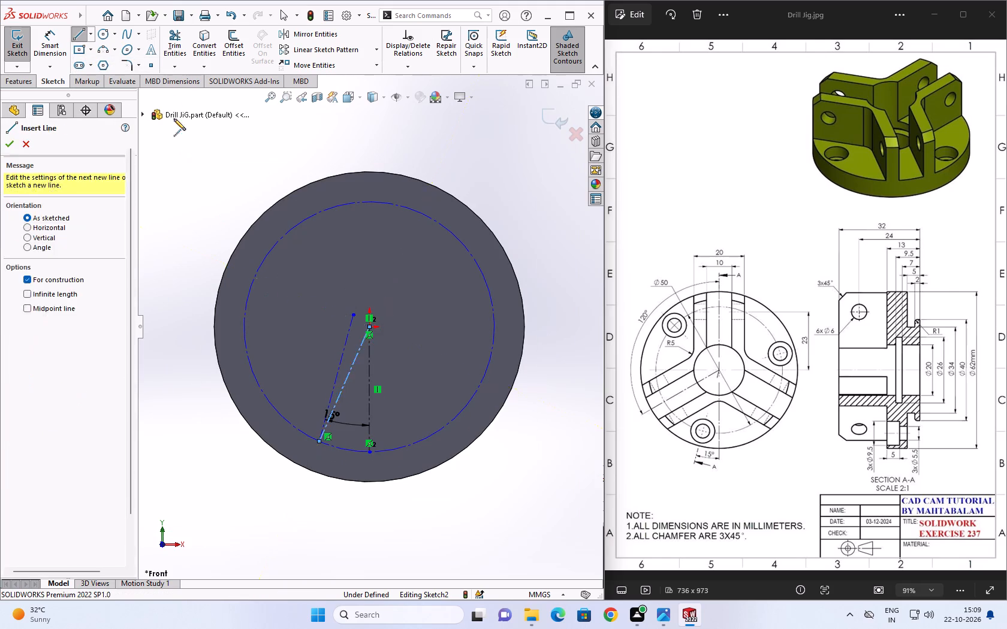
key("Escape")
Trim away the slanted centerline that misses the origin, keeping the one from the origin to the construction circle.
left_click(171, 41)
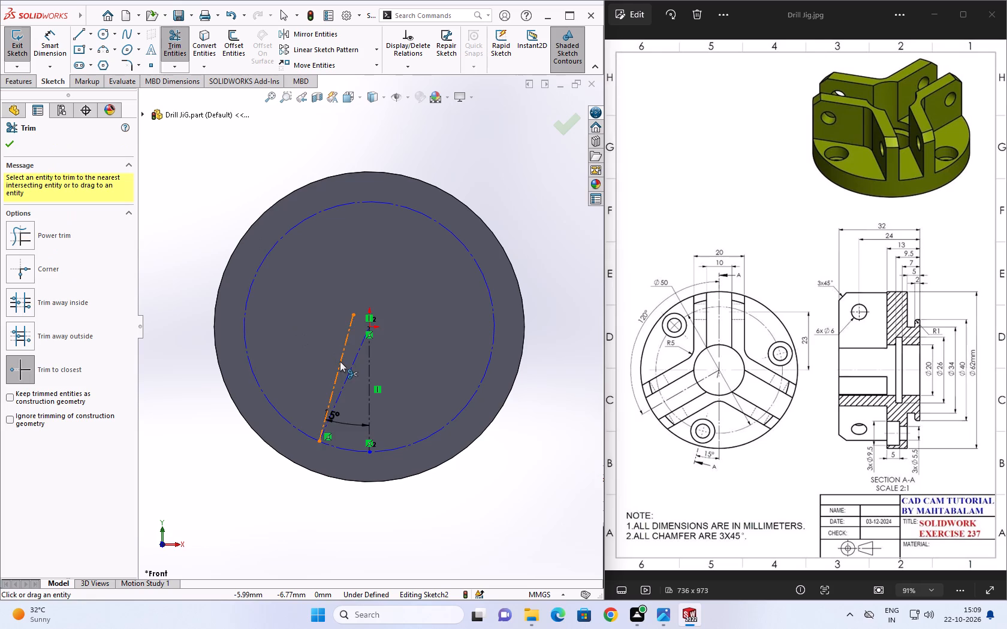
left_click(340, 361)
key("Escape")
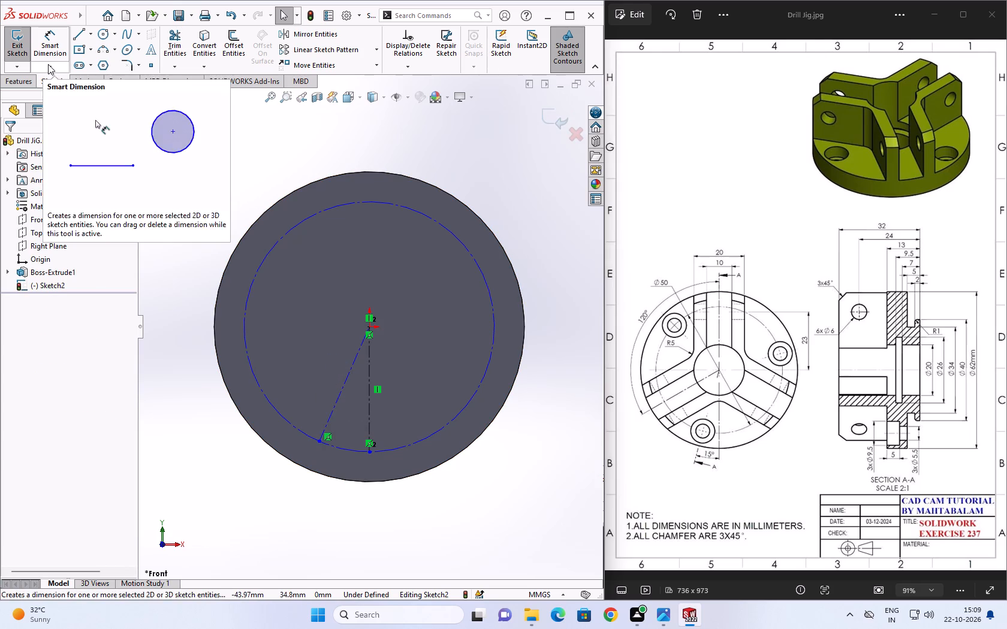
Dimension the angle between the origin's slanted centerline and the vertical centerline as 15°, placed below the disc.
left_click(53, 49)
left_click(332, 416)
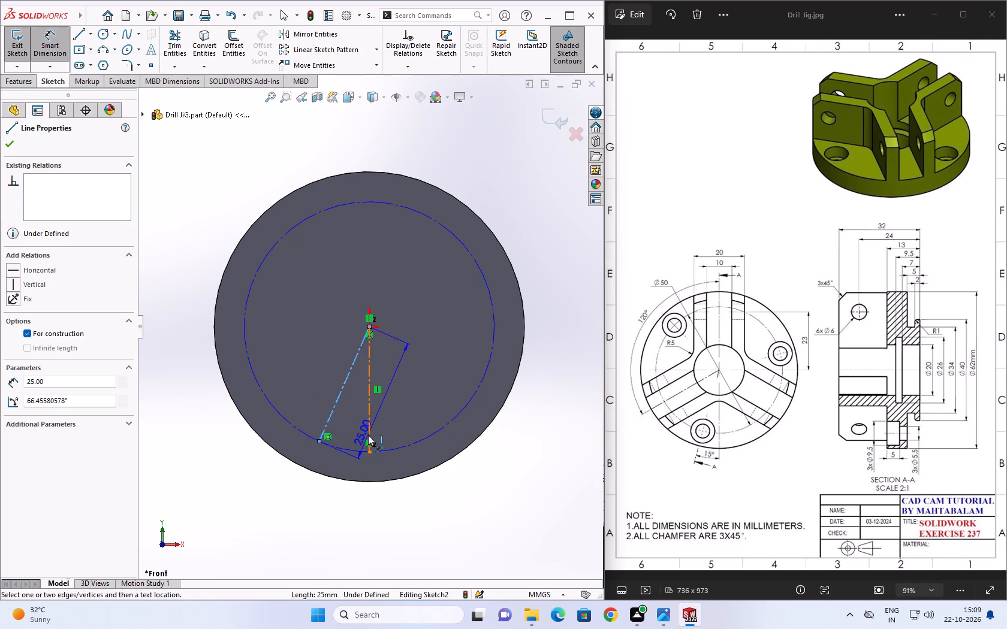
left_click(368, 435)
left_click(346, 512)
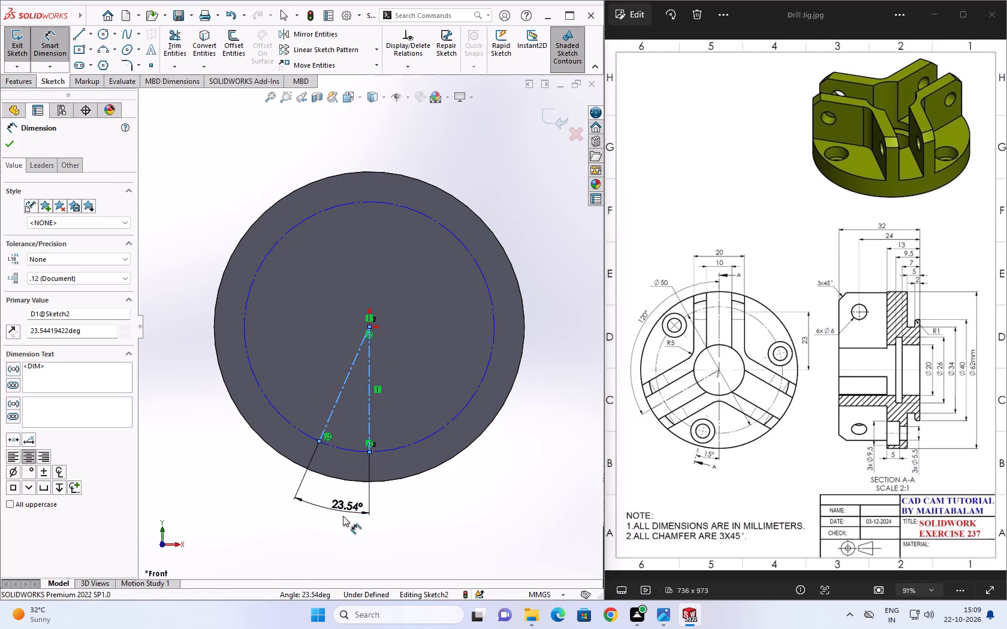
type("15")
key("Return")
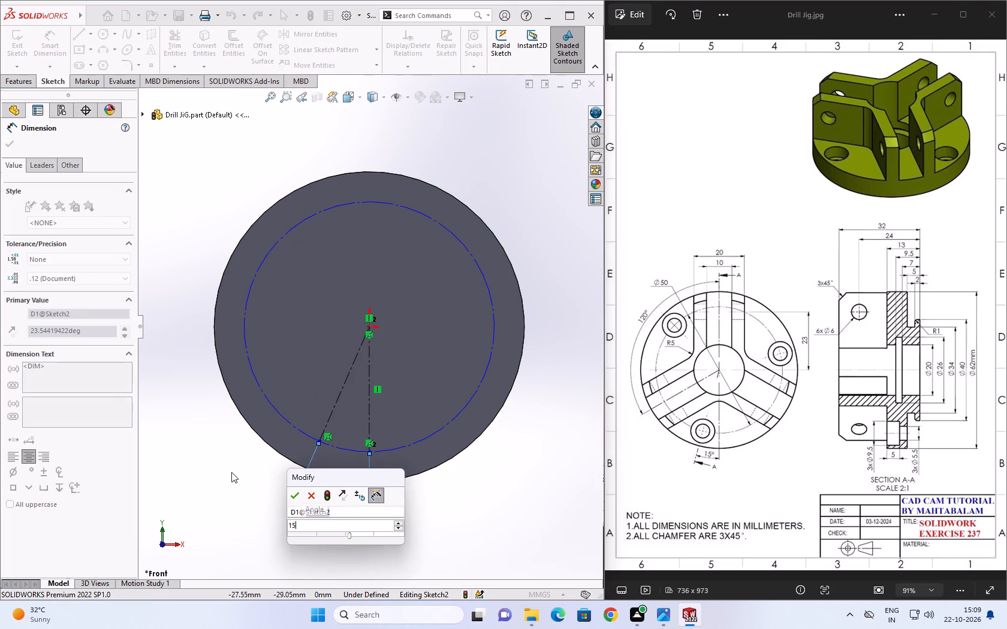
key("Escape")
key("Escape")
key("Escape")
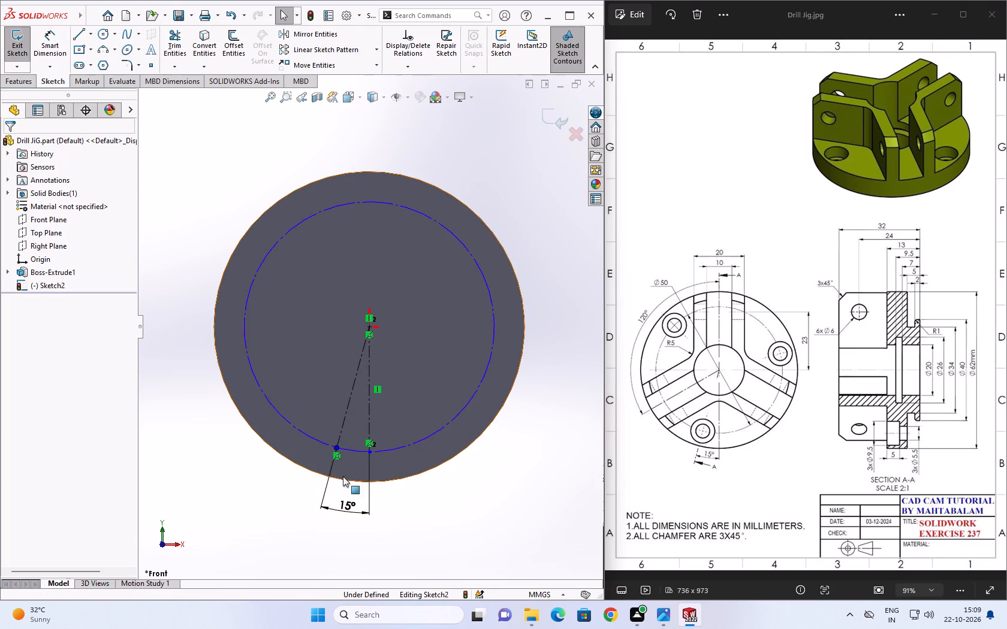
Draw a circle of radius 3 mm centered on the slanted centerline's lower endpoint on the construction circle.
left_click(102, 37)
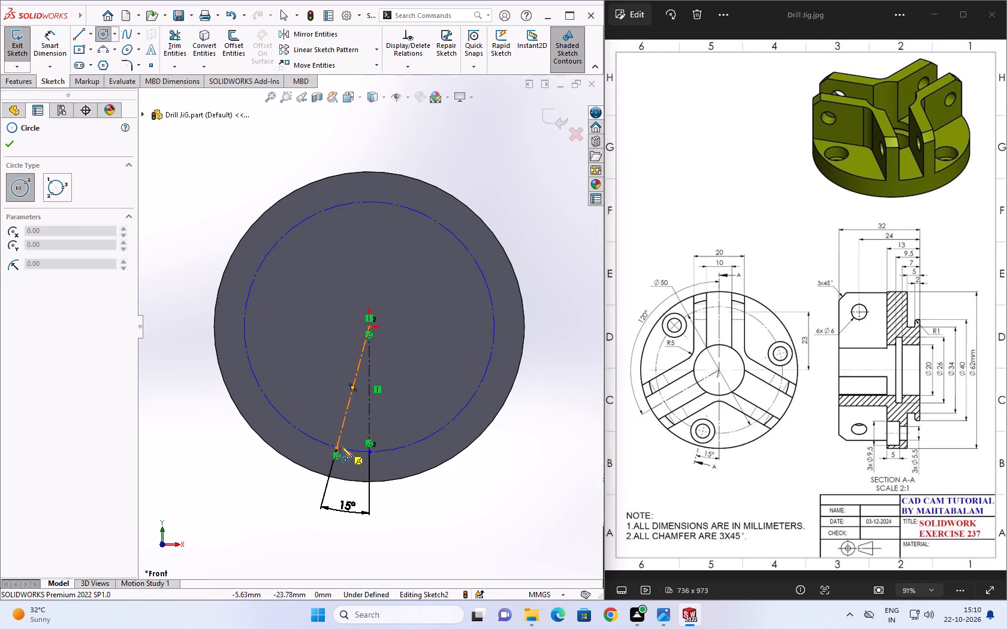
left_click(340, 449)
scroll(344, 459, "up", 3)
scroll(343, 415, "down", 3)
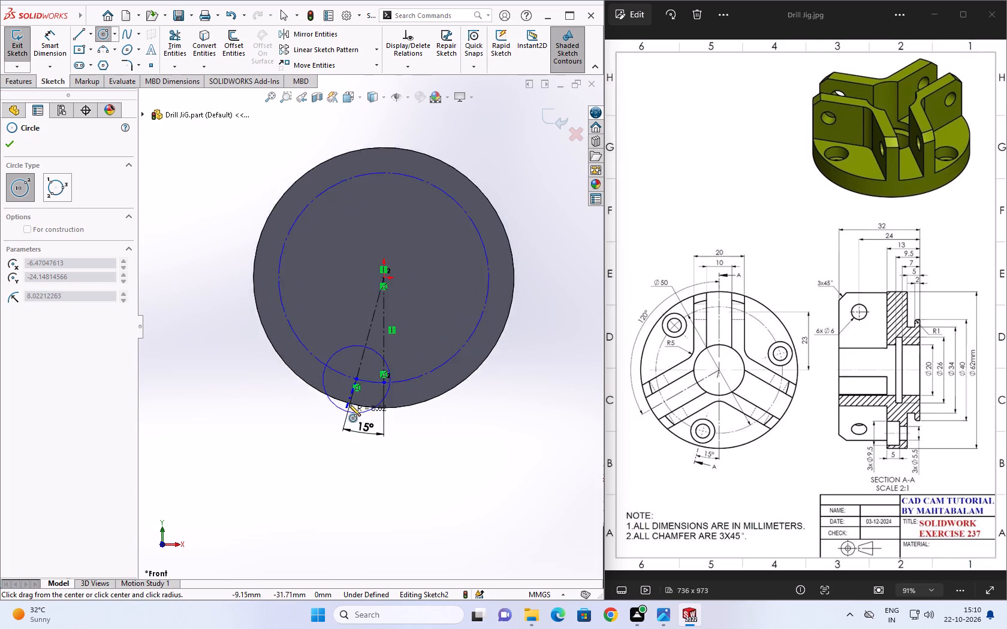
scroll(349, 404, "down", 4)
left_click(353, 377)
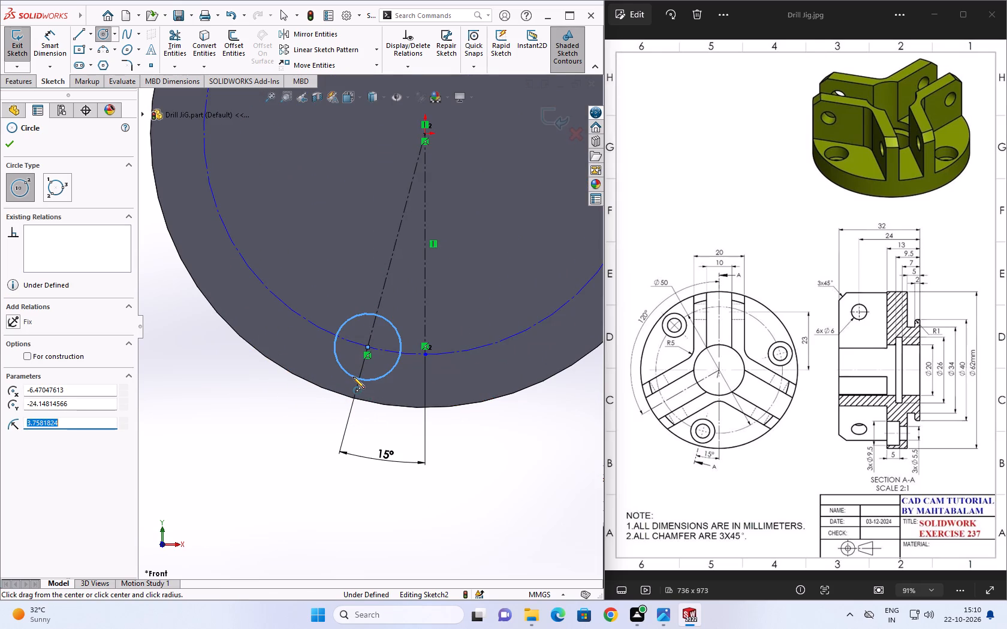
key("3")
key("Return")
key("Escape")
key("Escape")
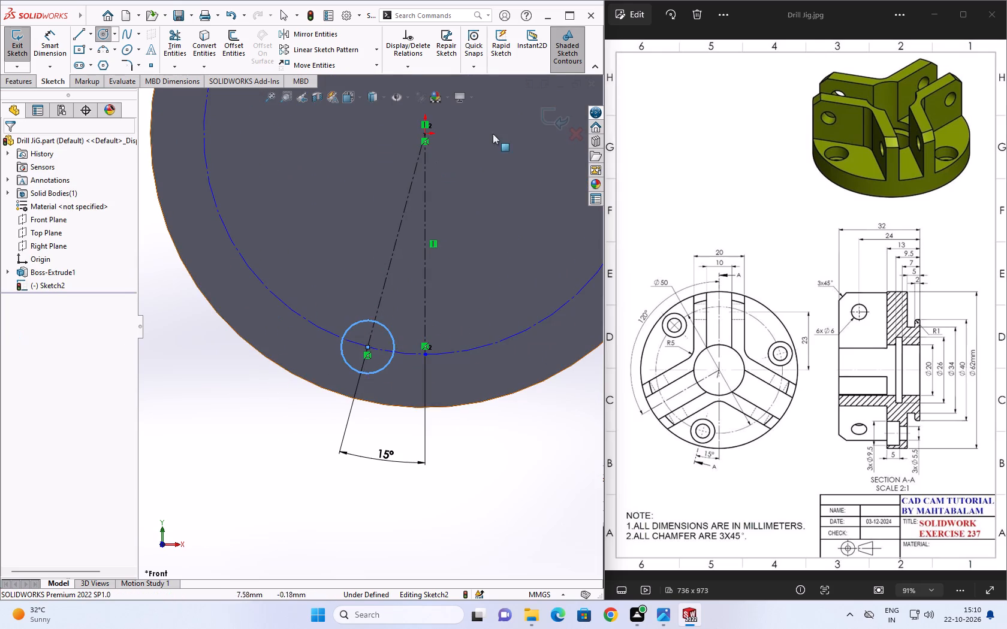
Create a circular sketch pattern of the small circle about the origin with 3 equally spaced instances over 360°.
scroll(355, 319, "down", 3)
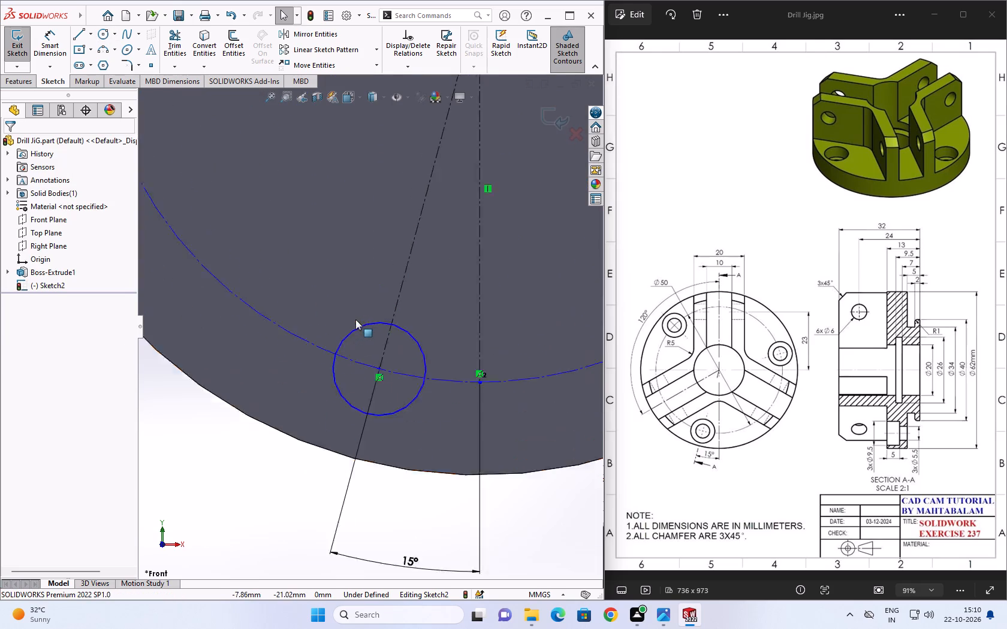
scroll(355, 319, "down", 4)
scroll(358, 311, "up", 8)
scroll(397, 221, "up", 2)
scroll(405, 179, "down", 2)
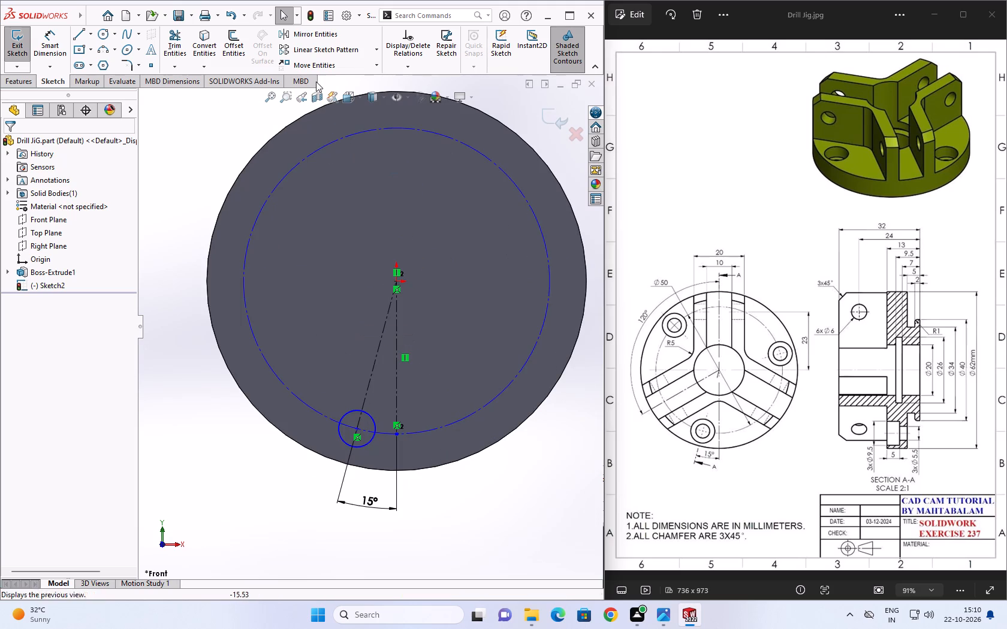
left_click(378, 52)
left_click(355, 77)
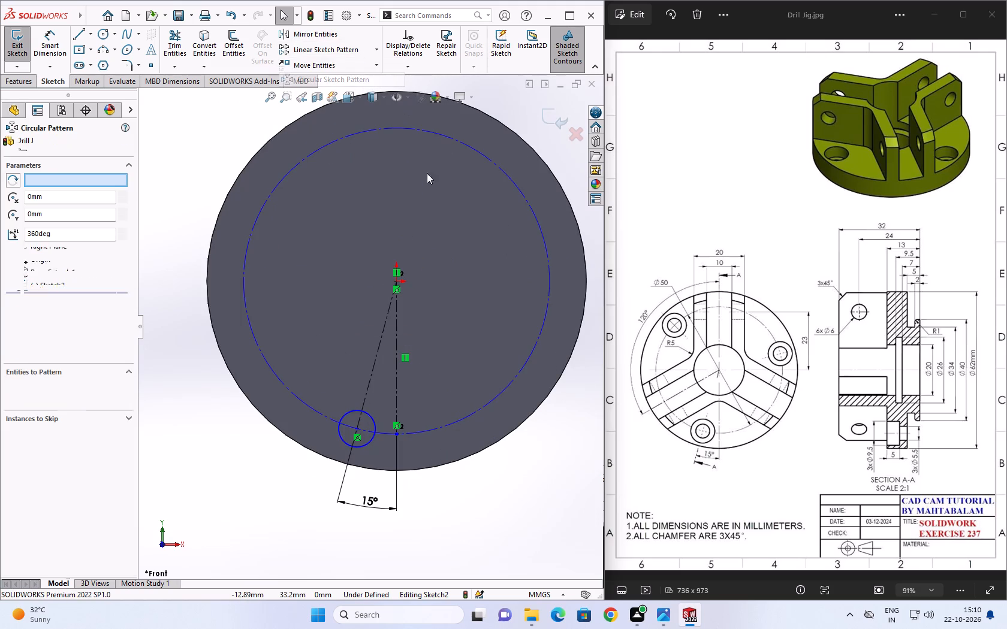
left_click(372, 420)
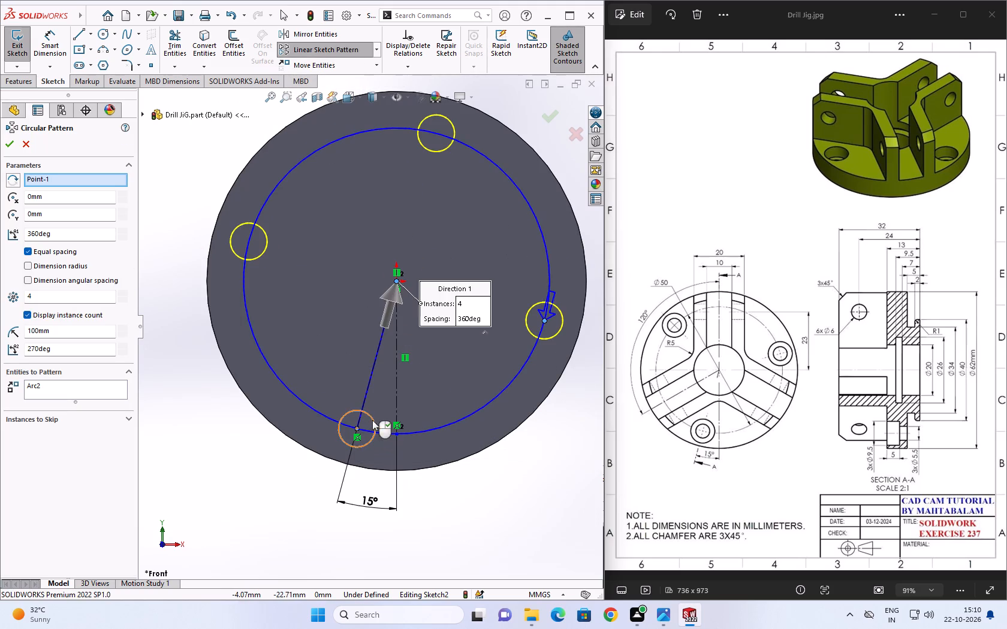
double_click(47, 298)
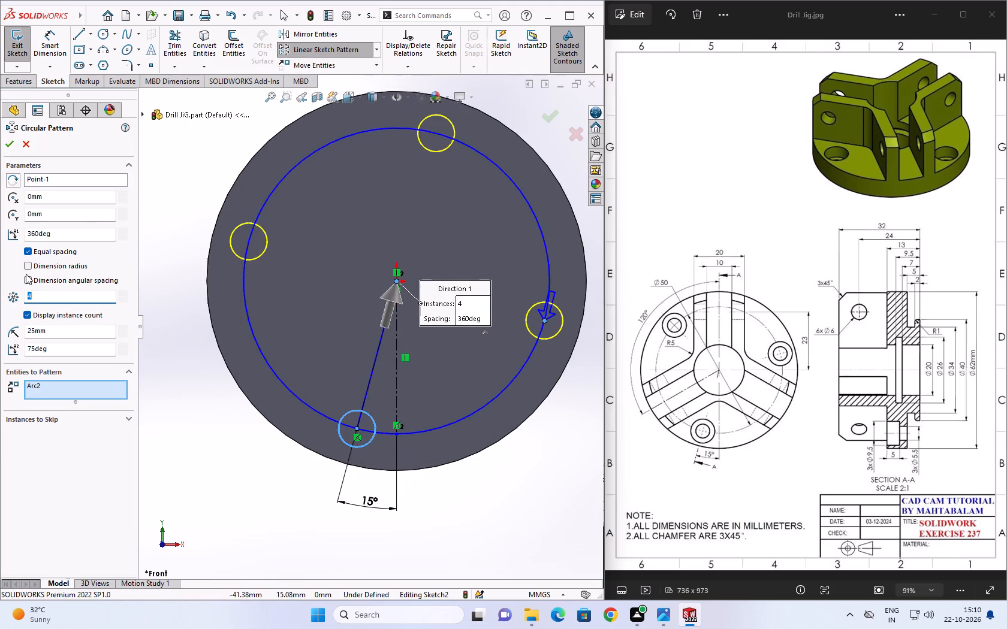
key("3")
key("Return")
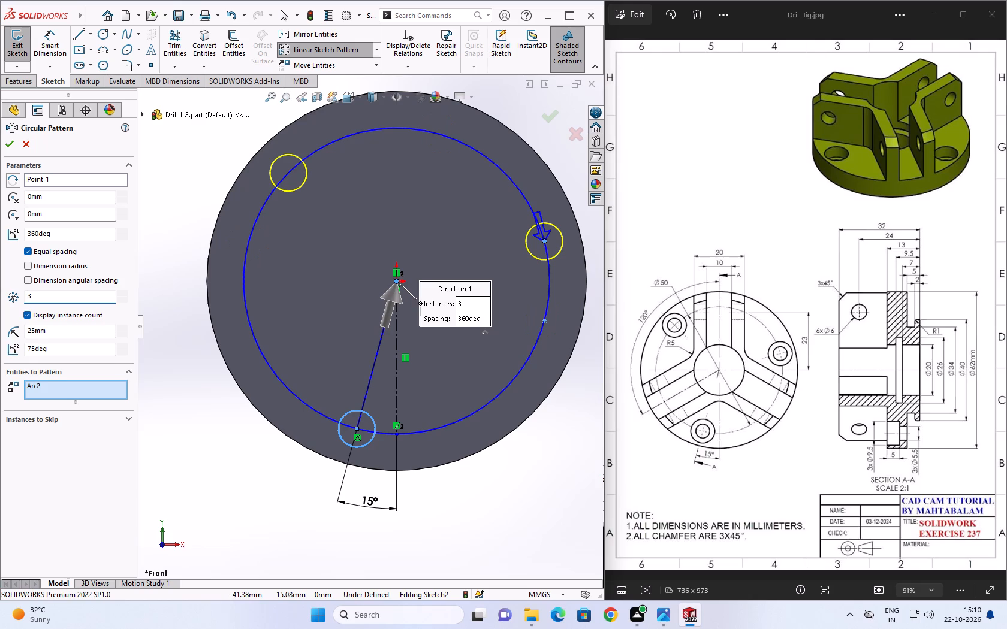
left_click(8, 144)
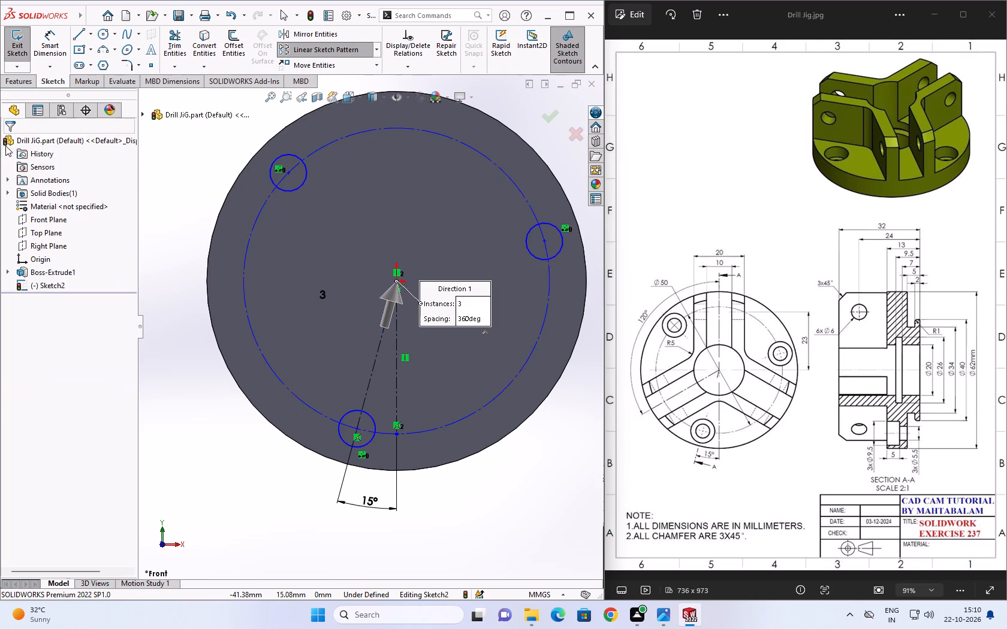
Start a blind Extruded Cut of the three patterned circles, with its direction reversed to go into the disc.
middle_click_drag(272, 507, 342, 398)
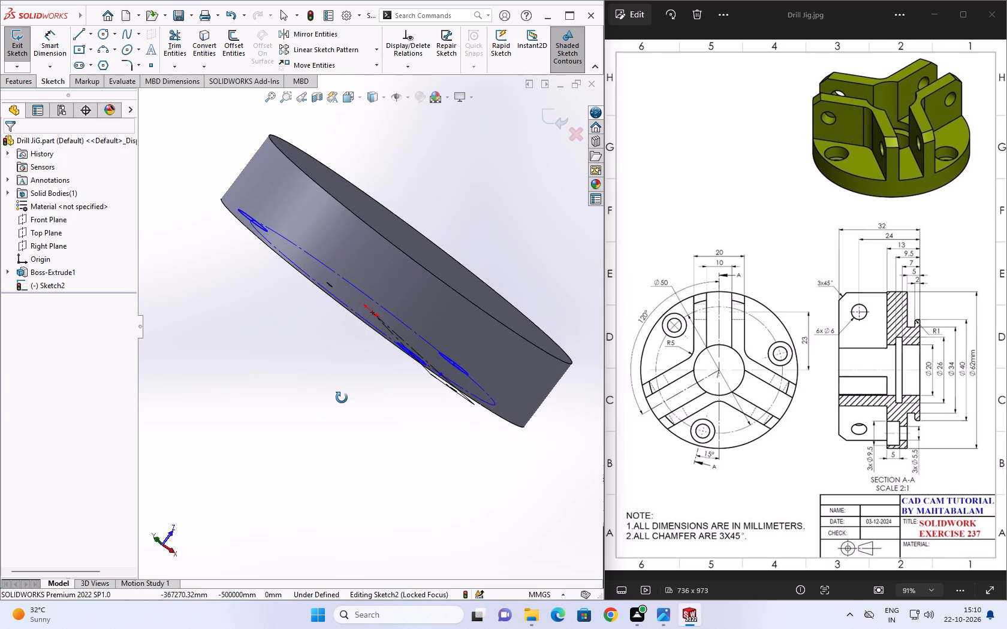
middle_click_drag(342, 398, 445, 310)
scroll(445, 310, "down", 1)
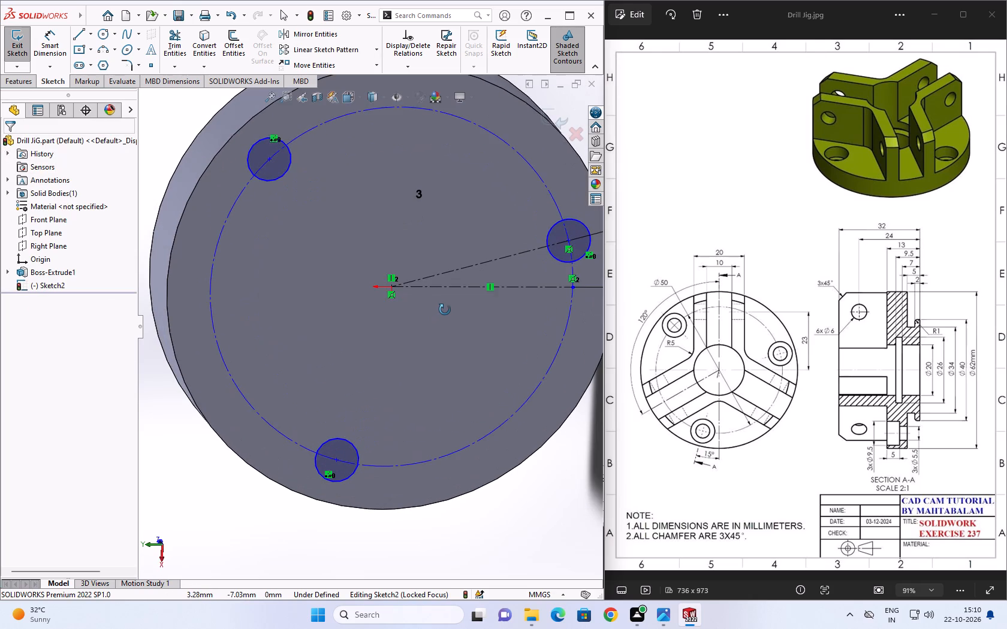
middle_click_drag(445, 310, 426, 326)
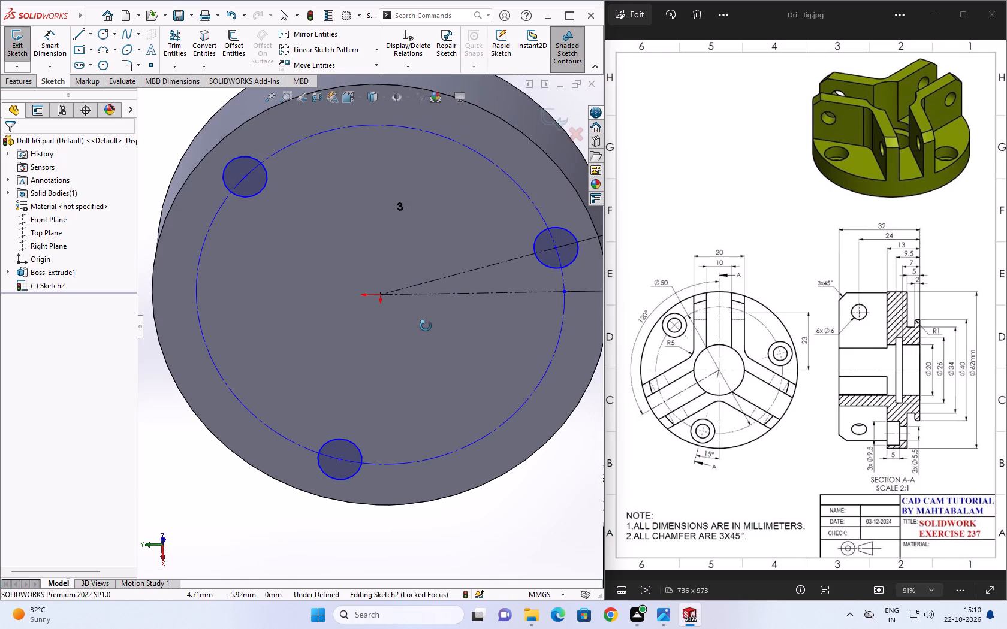
middle_click_drag(426, 326, 424, 326)
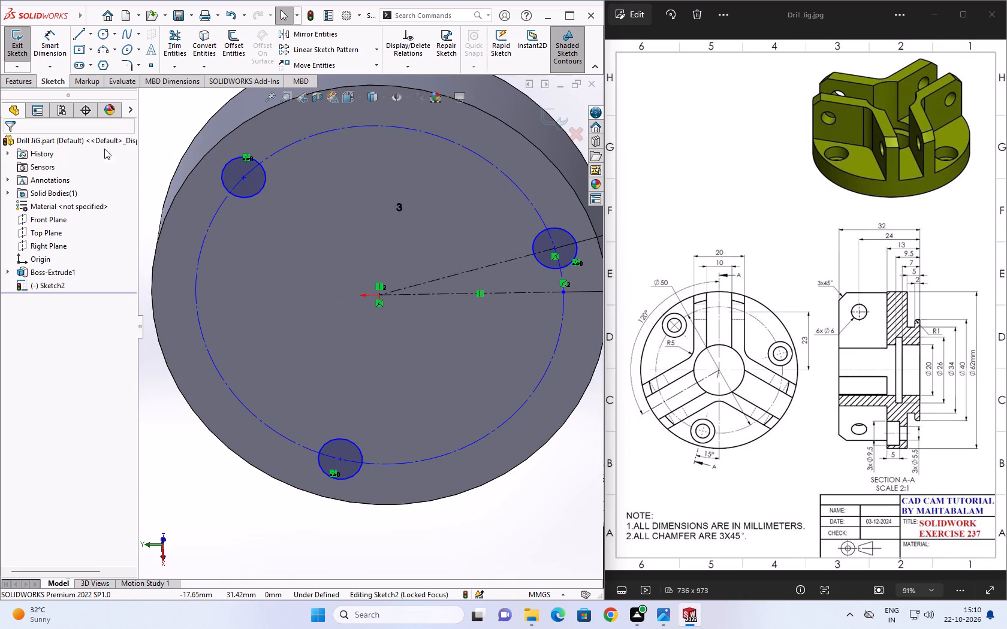
left_click(2, 78)
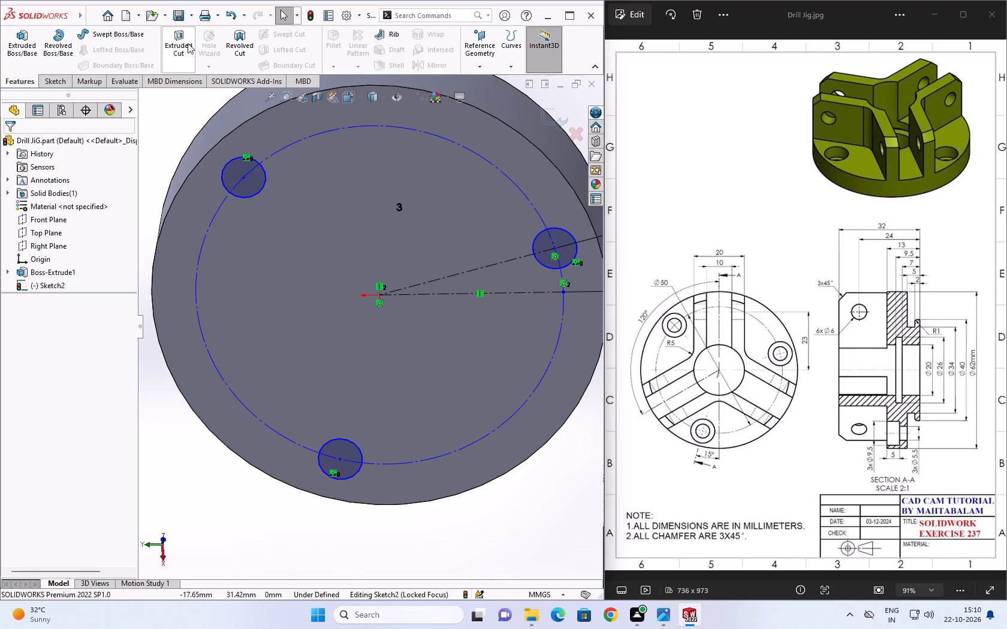
left_click(187, 43)
middle_click_drag(402, 292, 312, 379)
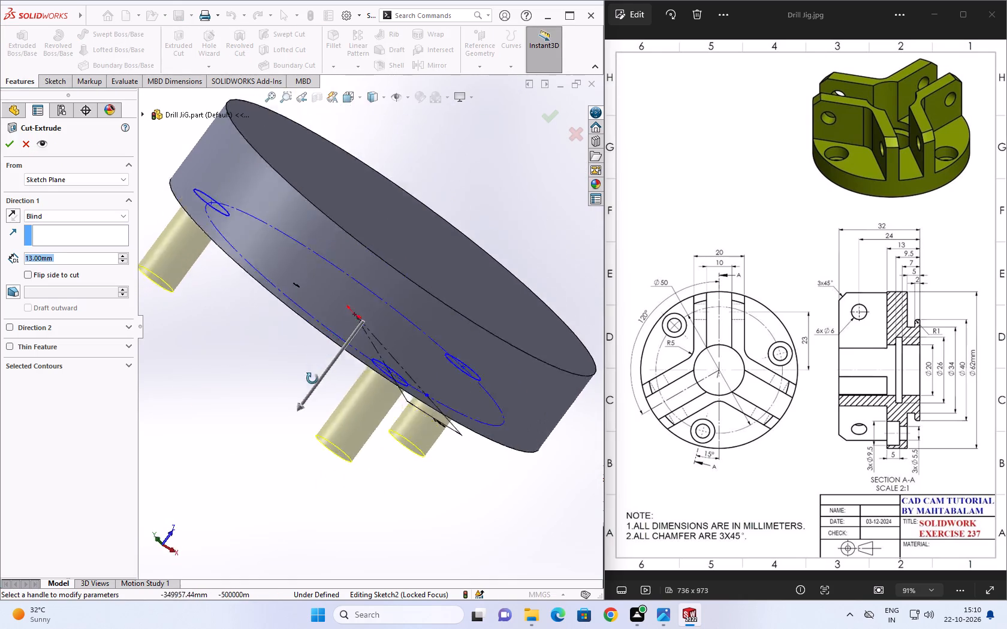
middle_click_drag(312, 379, 318, 379)
left_click(13, 216)
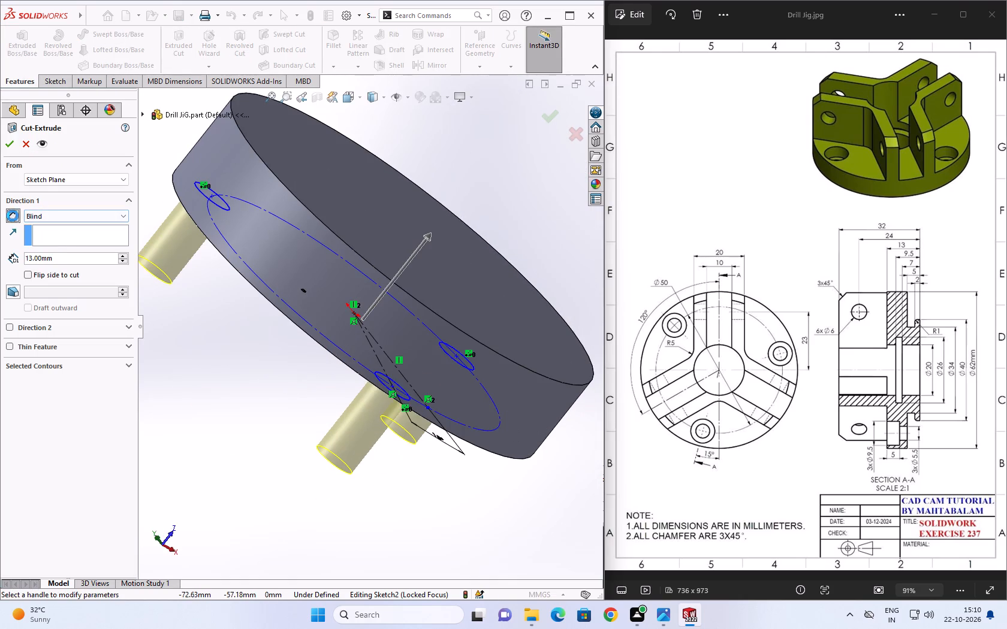
middle_click_drag(171, 367, 255, 113)
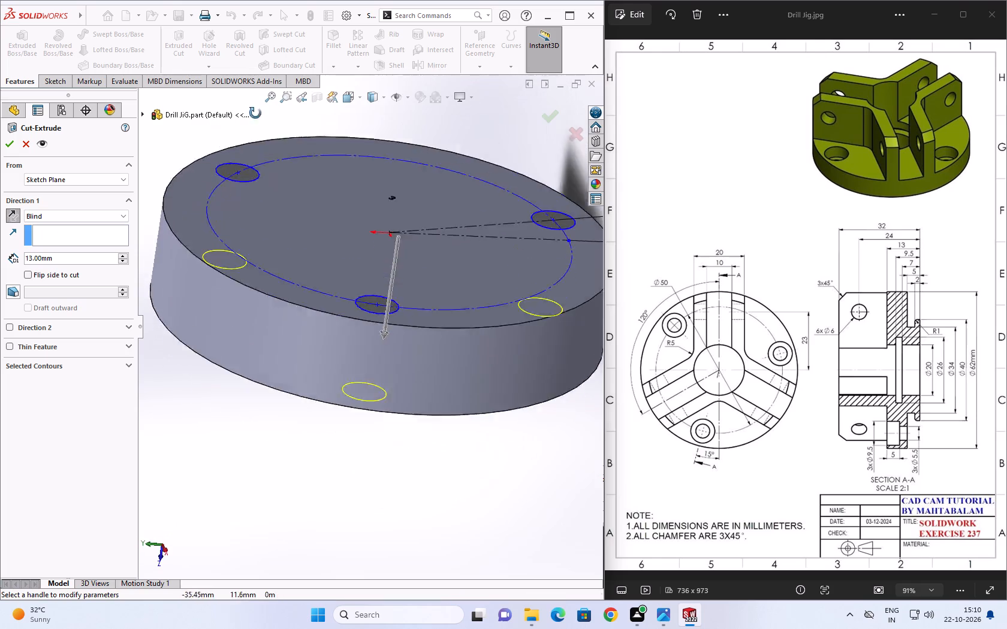
middle_click_drag(255, 113, 191, 105)
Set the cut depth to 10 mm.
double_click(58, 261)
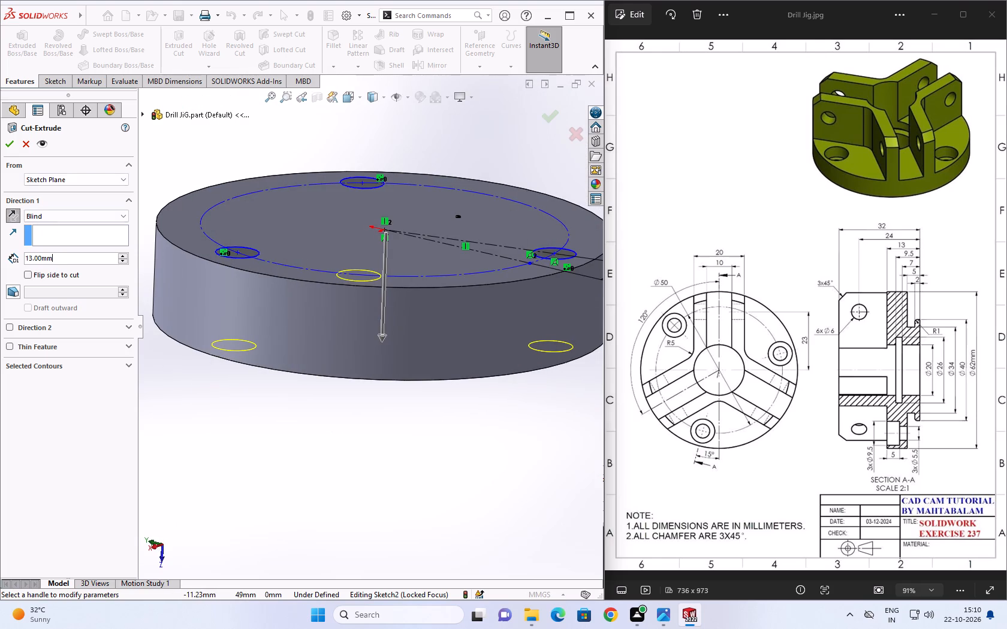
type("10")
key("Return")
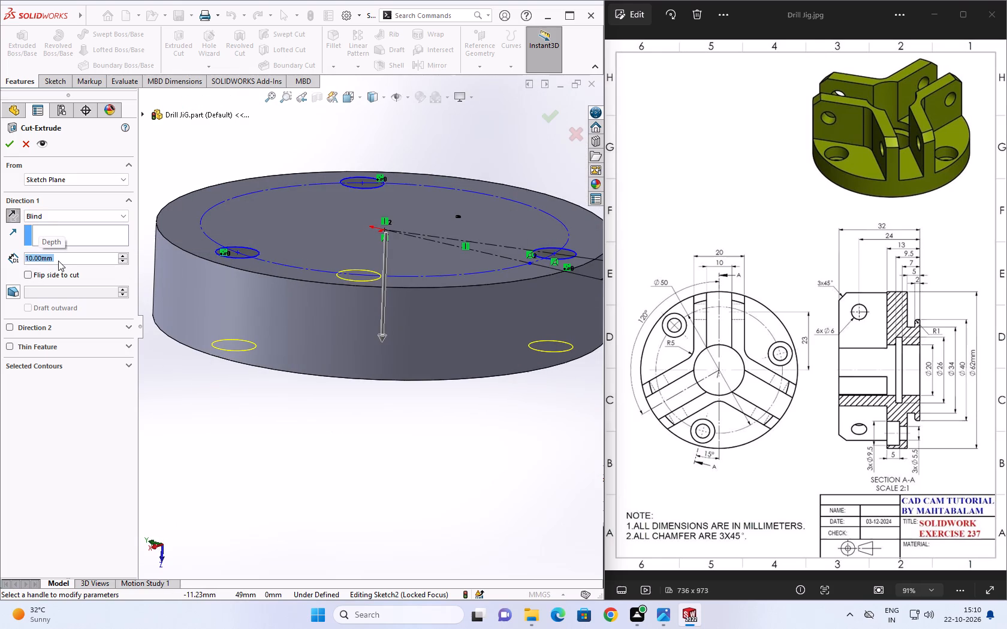
Set the cut depth to 6 mm and complete the three blind holes in the disc.
middle_click_drag(355, 439, 508, 281)
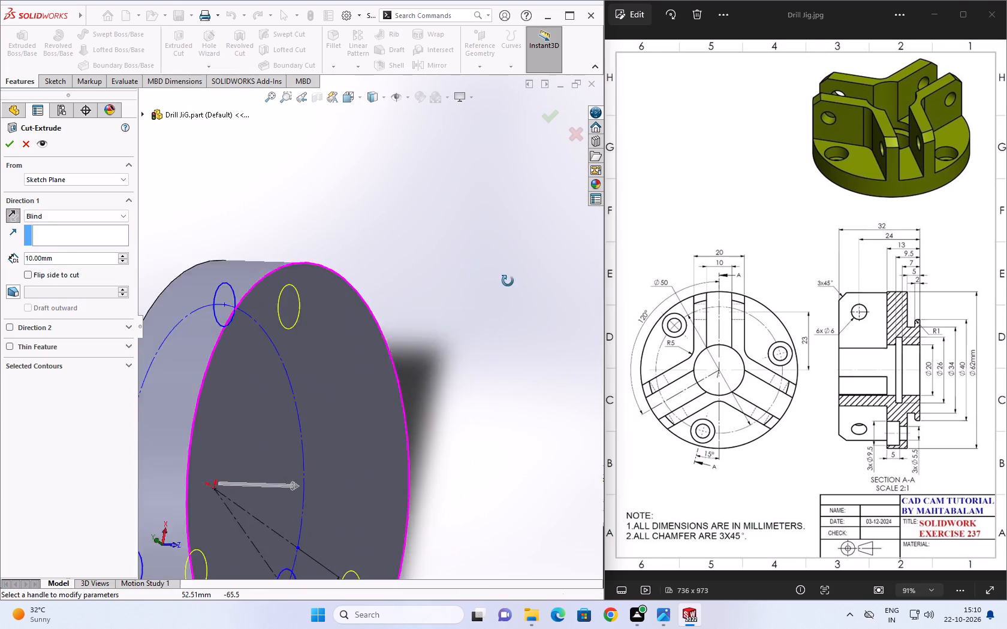
middle_click_drag(508, 281, 572, 279)
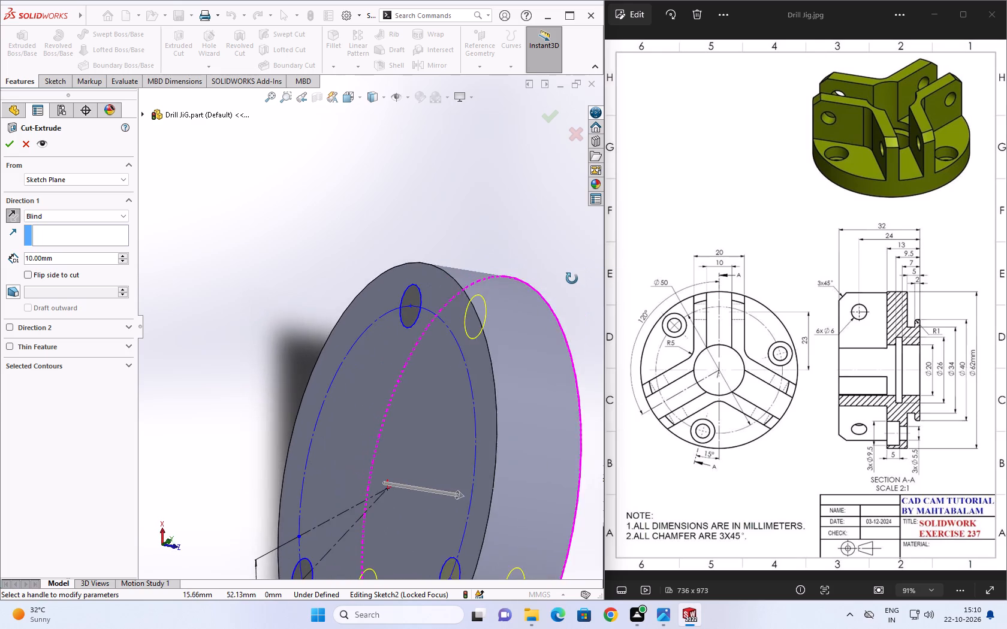
middle_click_drag(572, 279, 571, 279)
double_click(72, 256)
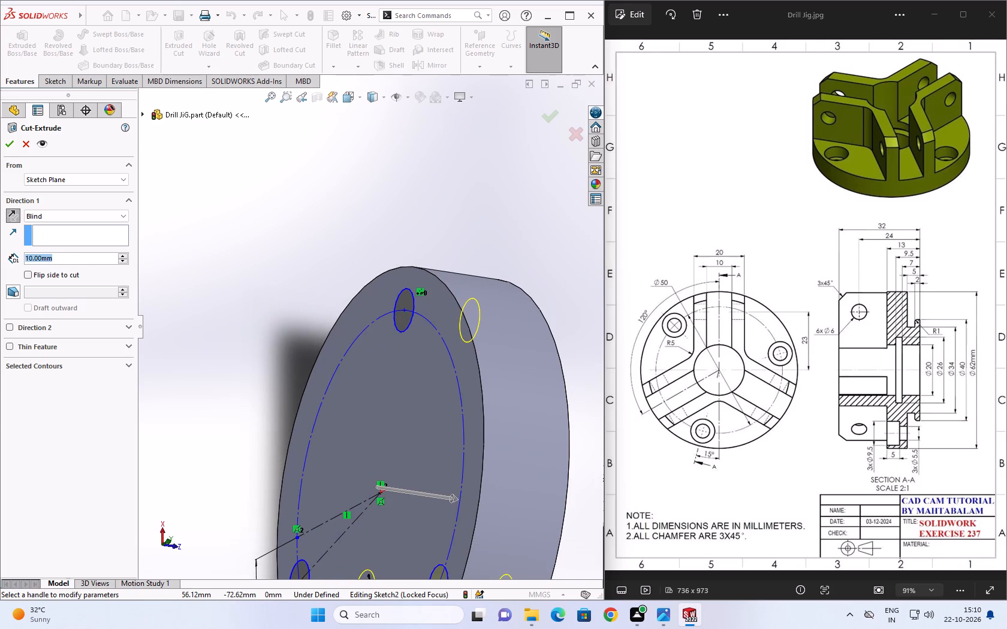
key("6")
key("Return")
left_click(11, 144)
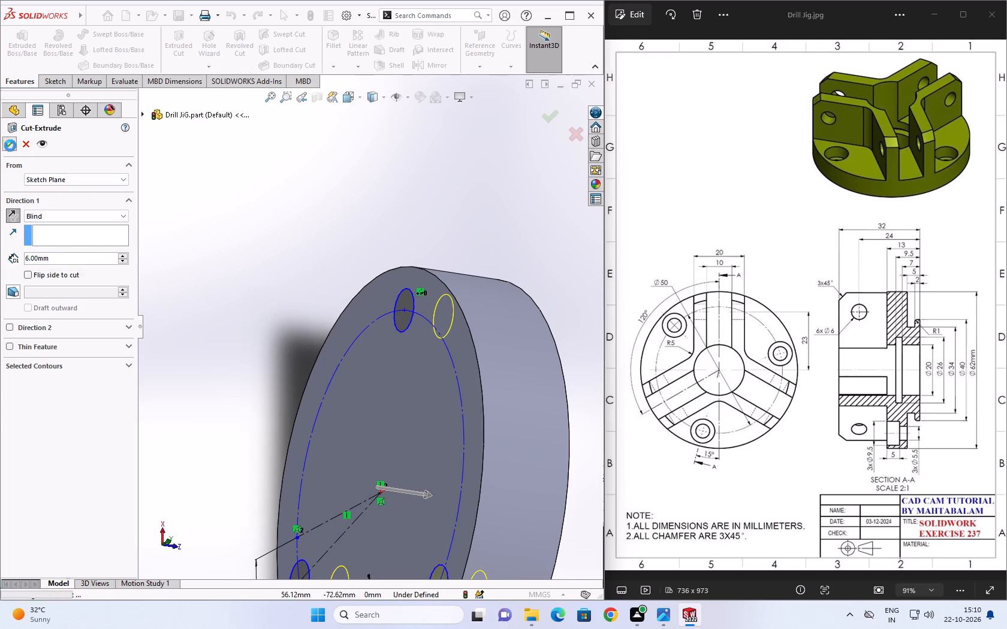
key("Escape")
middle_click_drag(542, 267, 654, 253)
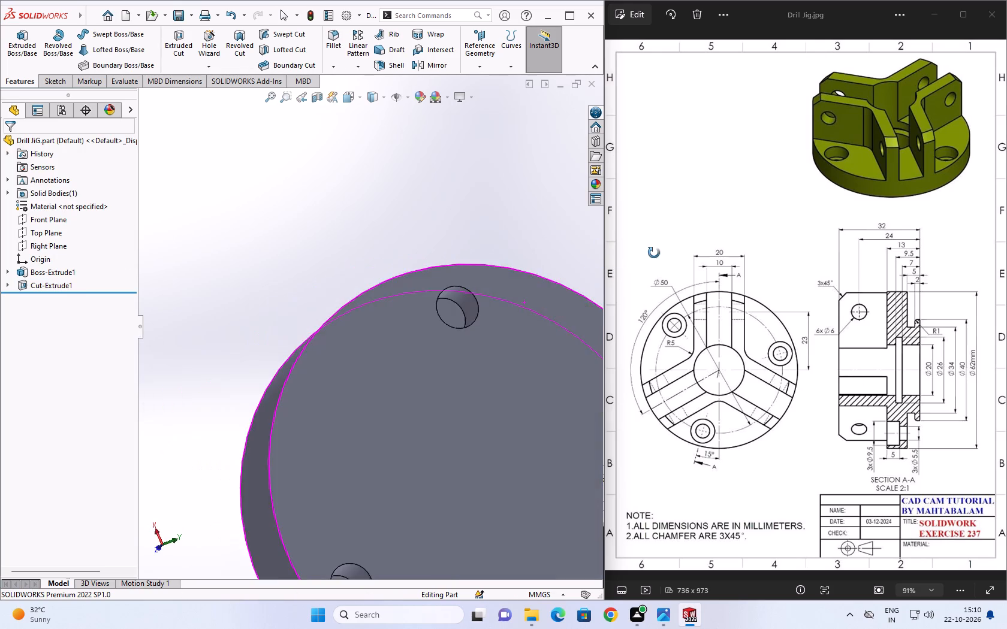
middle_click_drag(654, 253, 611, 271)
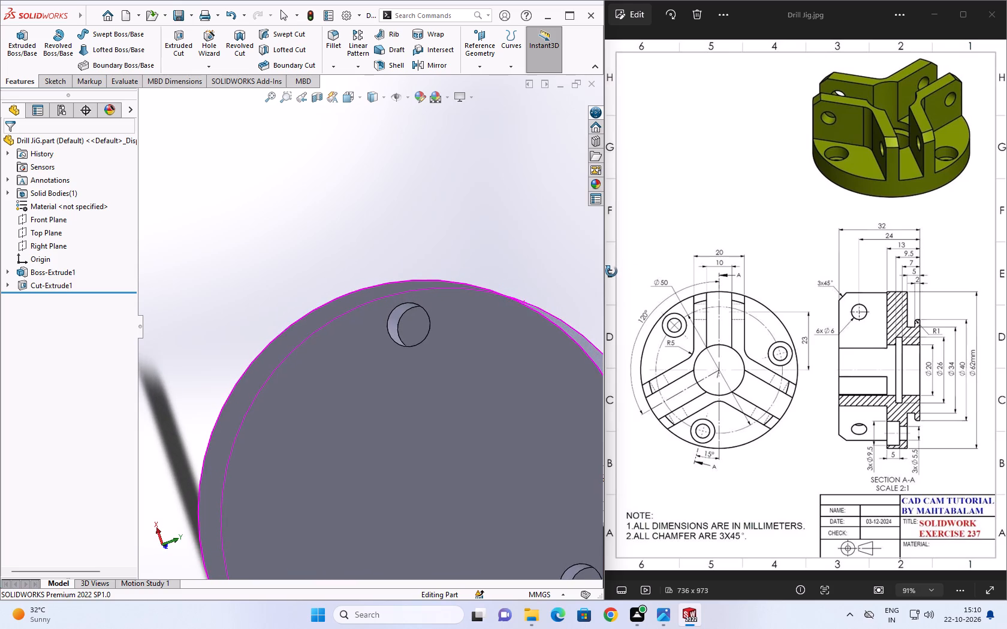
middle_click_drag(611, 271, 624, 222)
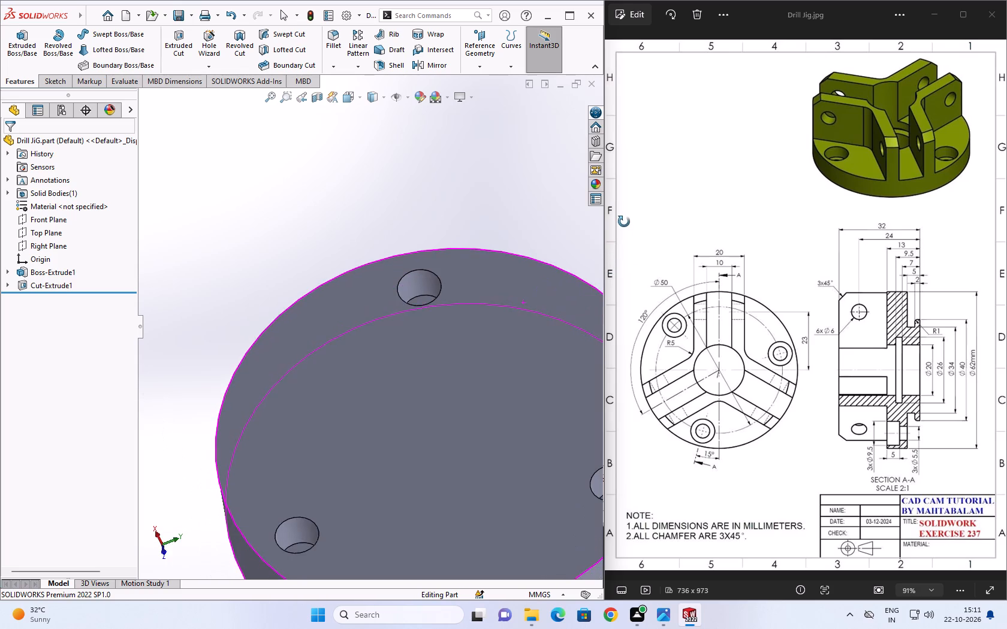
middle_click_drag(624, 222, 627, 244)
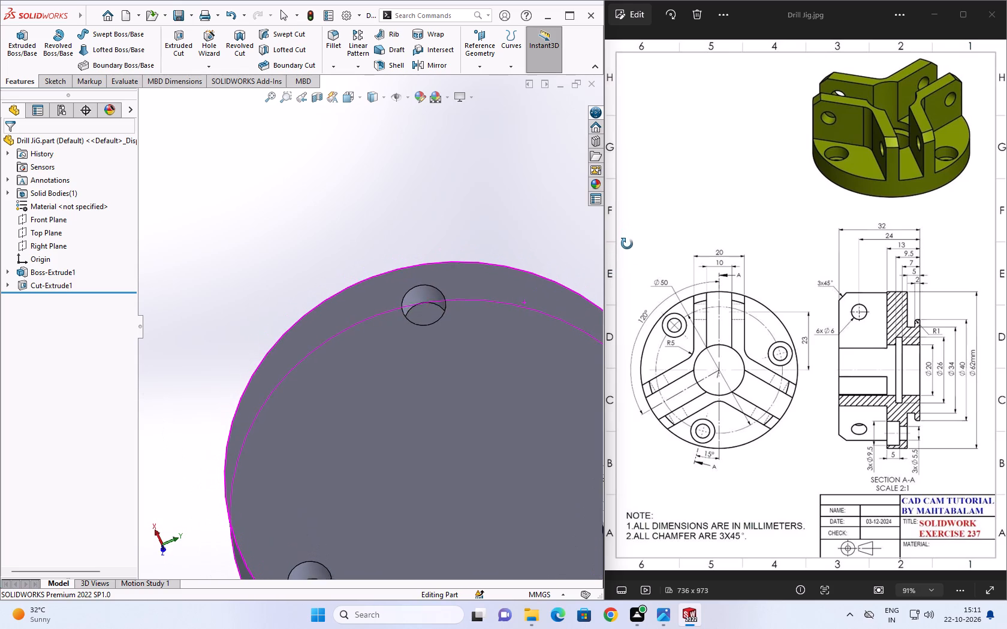
Examine the three blind holes in the disc from several angles.
middle_click_drag(627, 244, 627, 269)
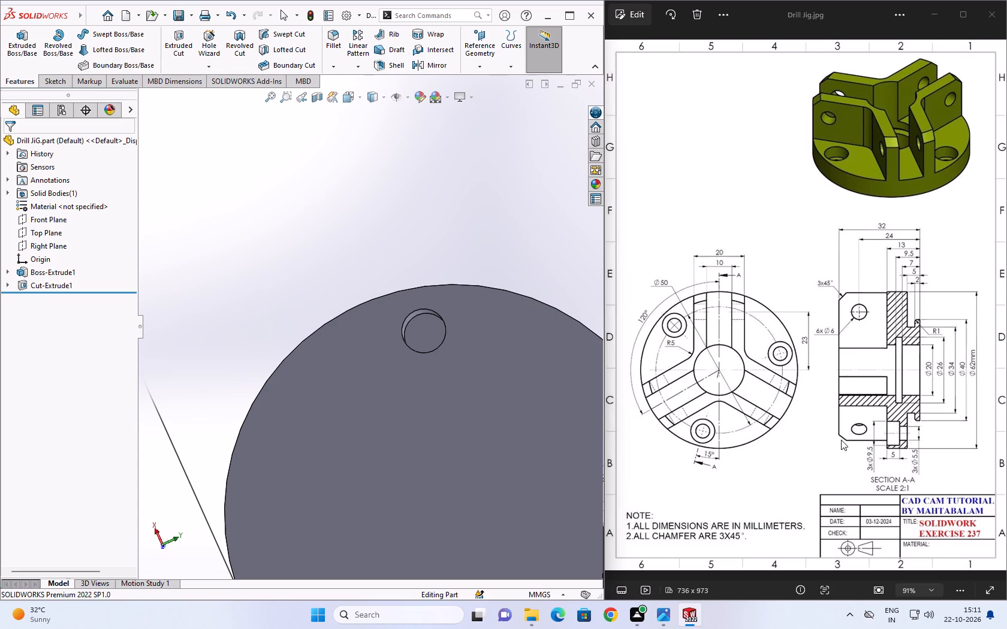
scroll(442, 201, "down", 6)
middle_click_drag(439, 201, 432, 213)
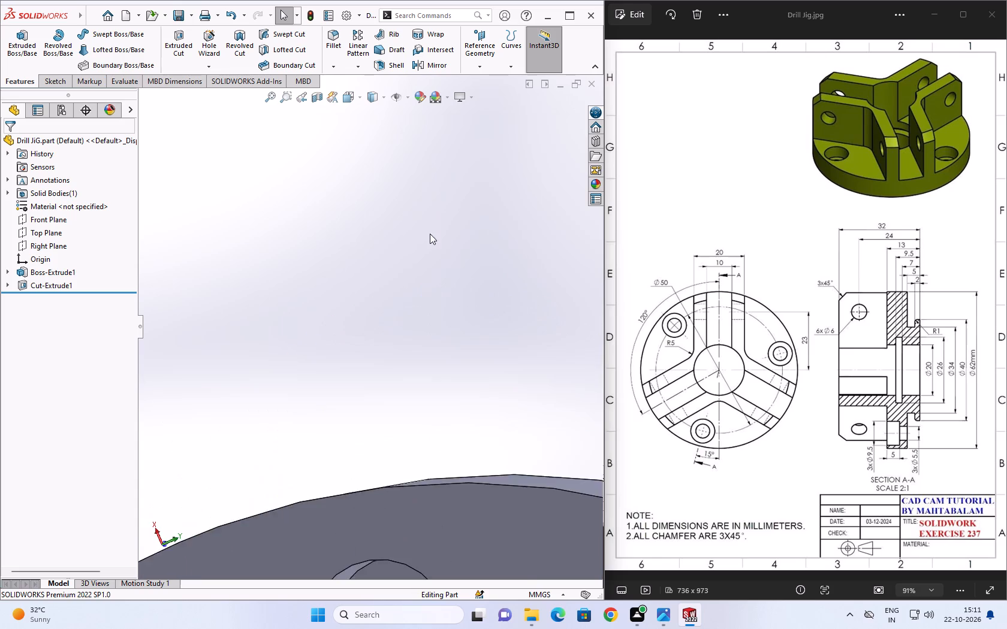
scroll(412, 252, "up", 12)
scroll(578, 430, "up", 1)
middle_click_drag(565, 430, 563, 299)
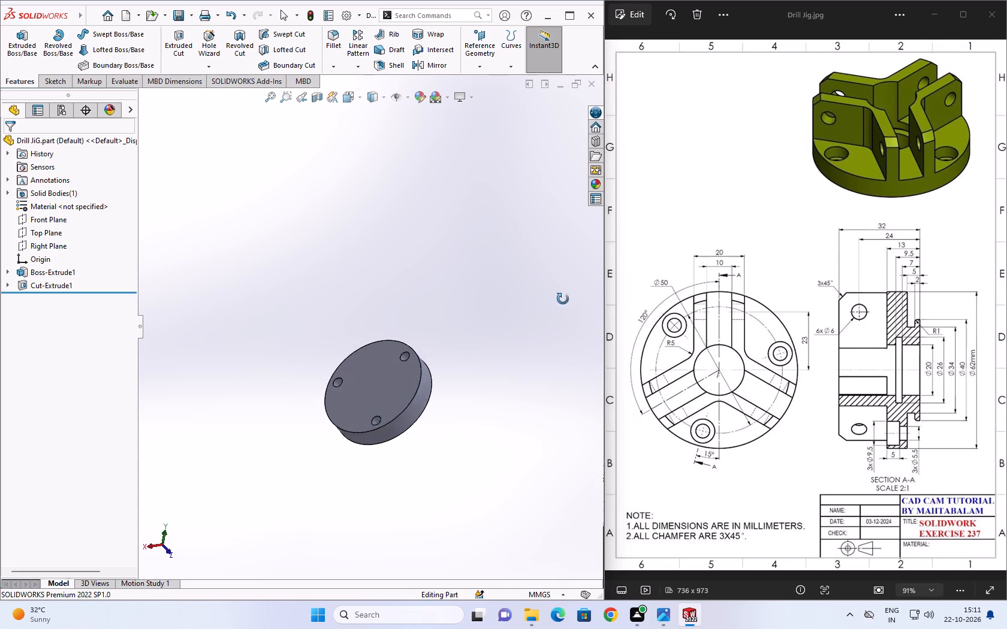
middle_click_drag(563, 299, 553, 350)
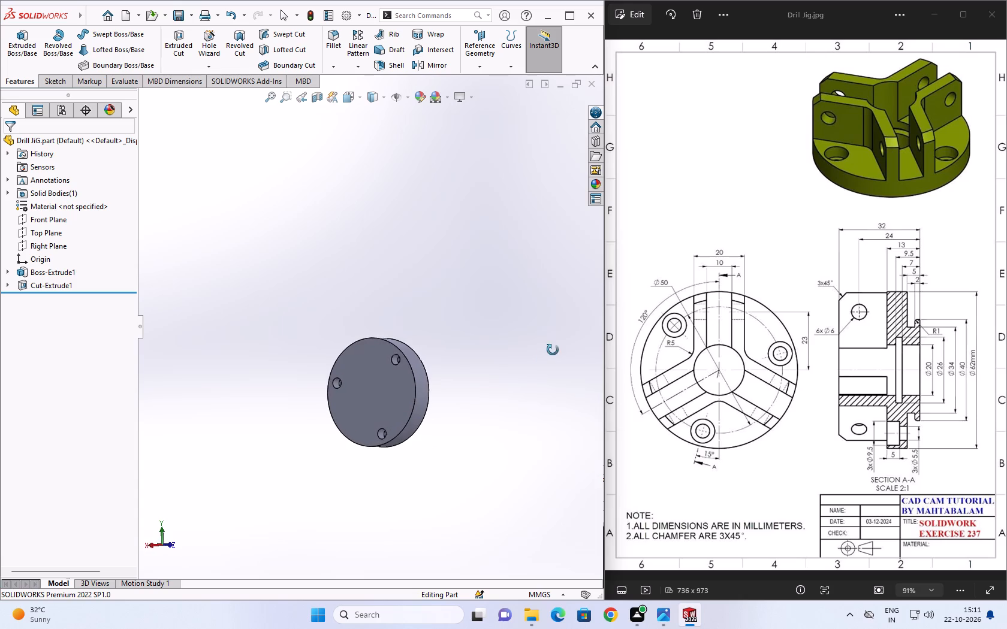
middle_click_drag(553, 350, 601, 322)
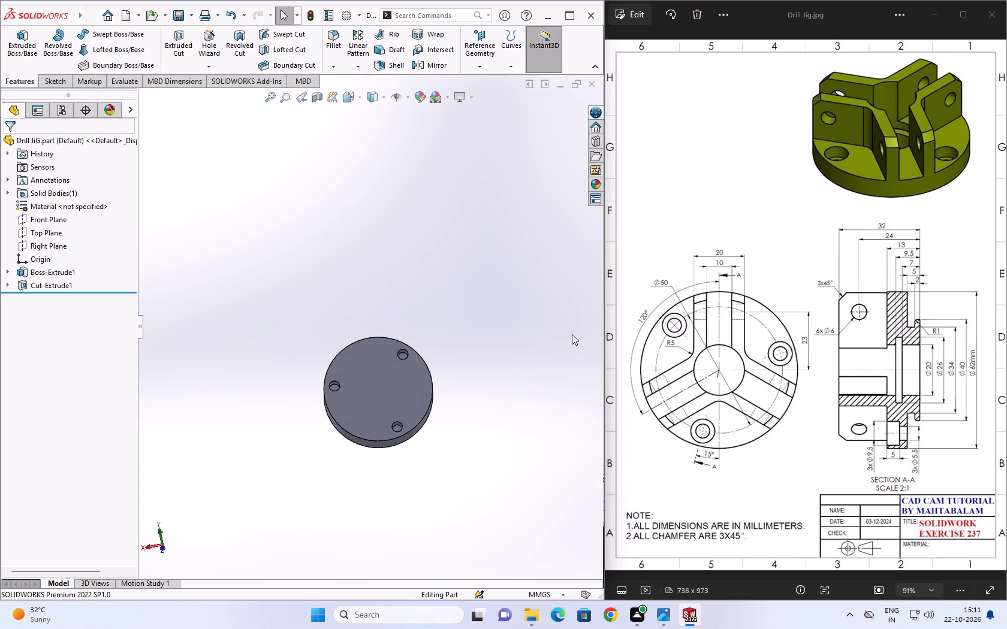
Start a sketch on the Front Plane and draw a vertical centerline about 31 mm long from the origin up to the disc's edge.
left_click(387, 389)
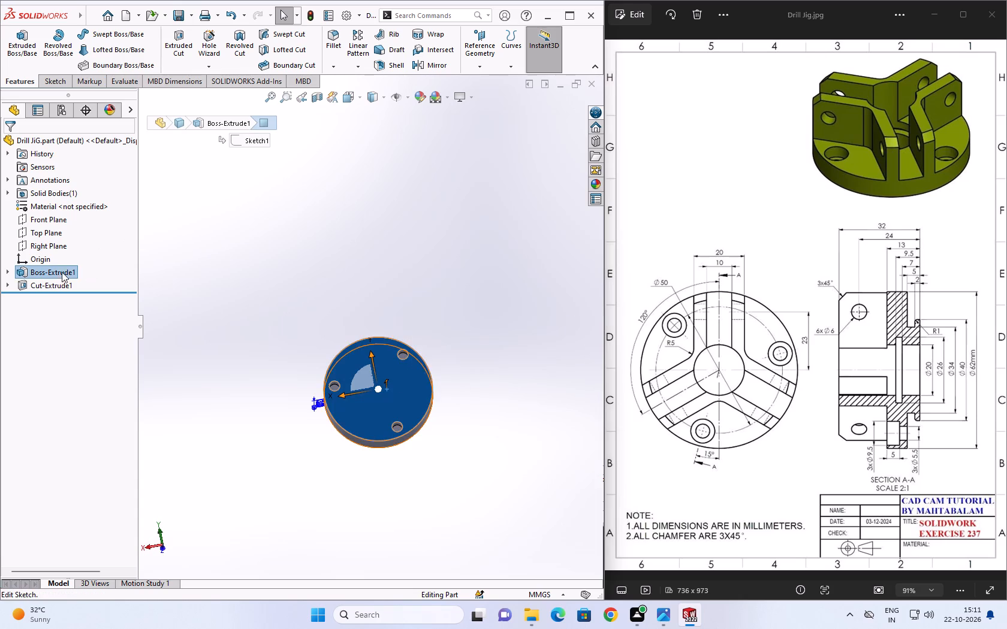
left_click(47, 222)
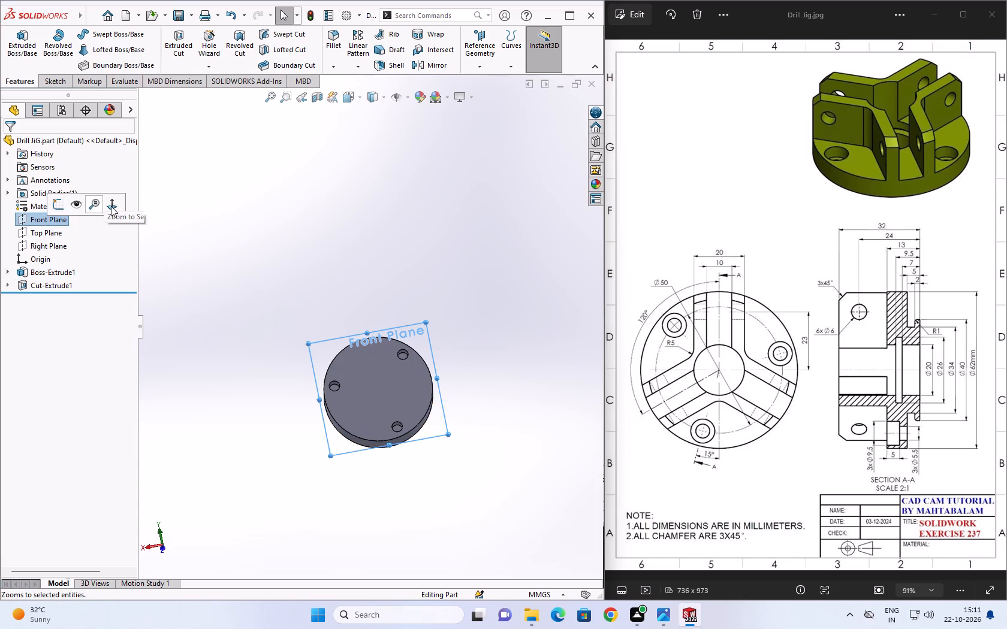
left_click(111, 206)
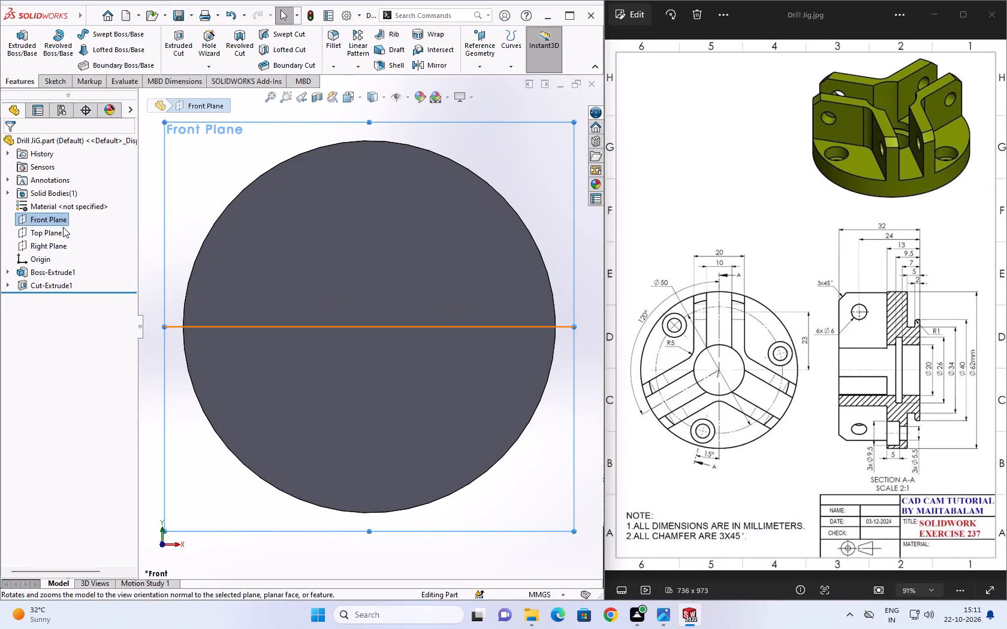
left_click(46, 213)
left_click(108, 192)
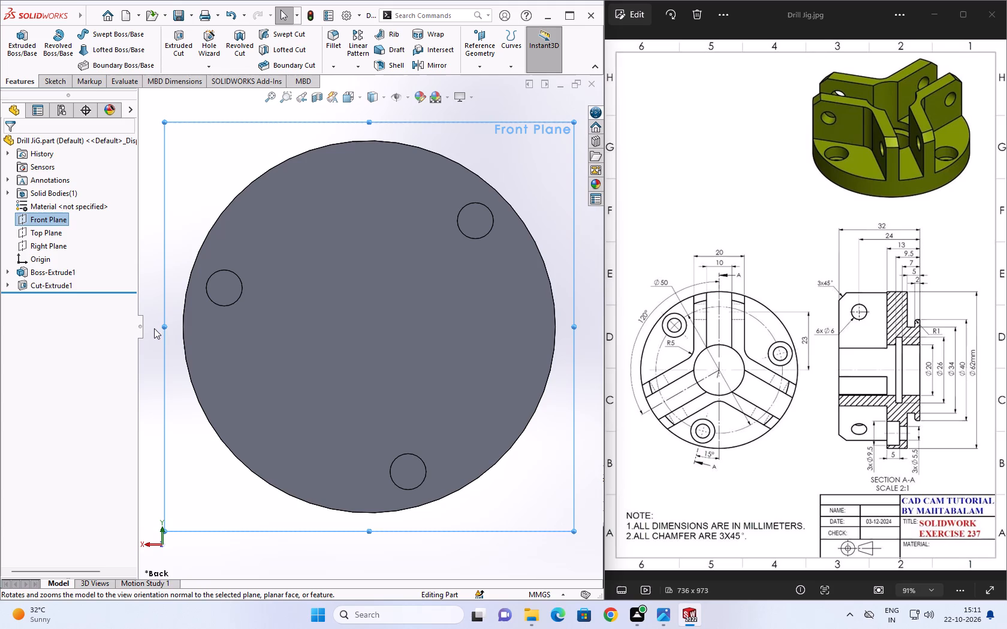
left_click(50, 84)
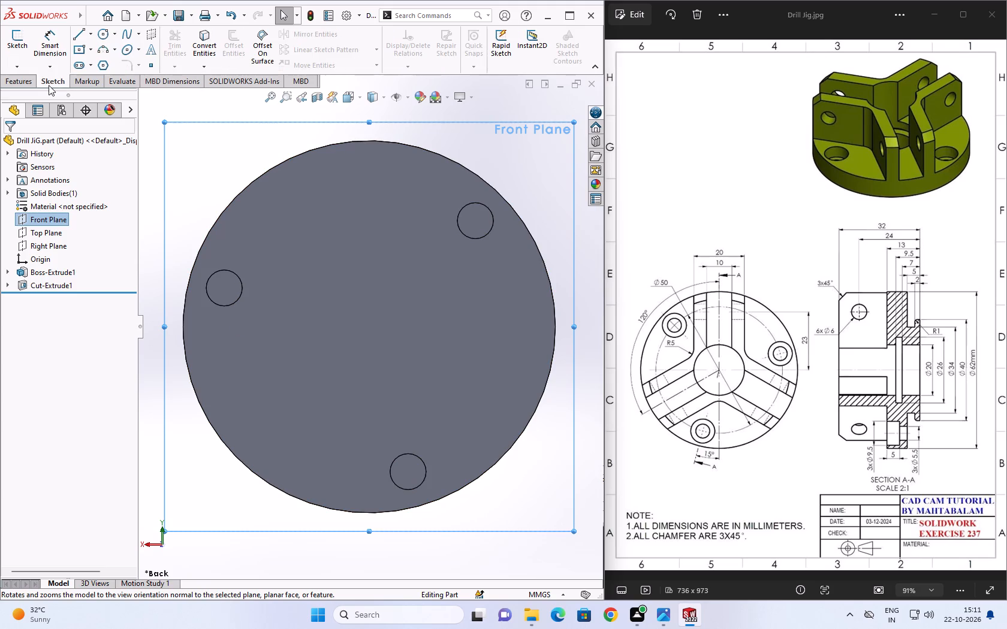
left_click(90, 36)
left_click(91, 59)
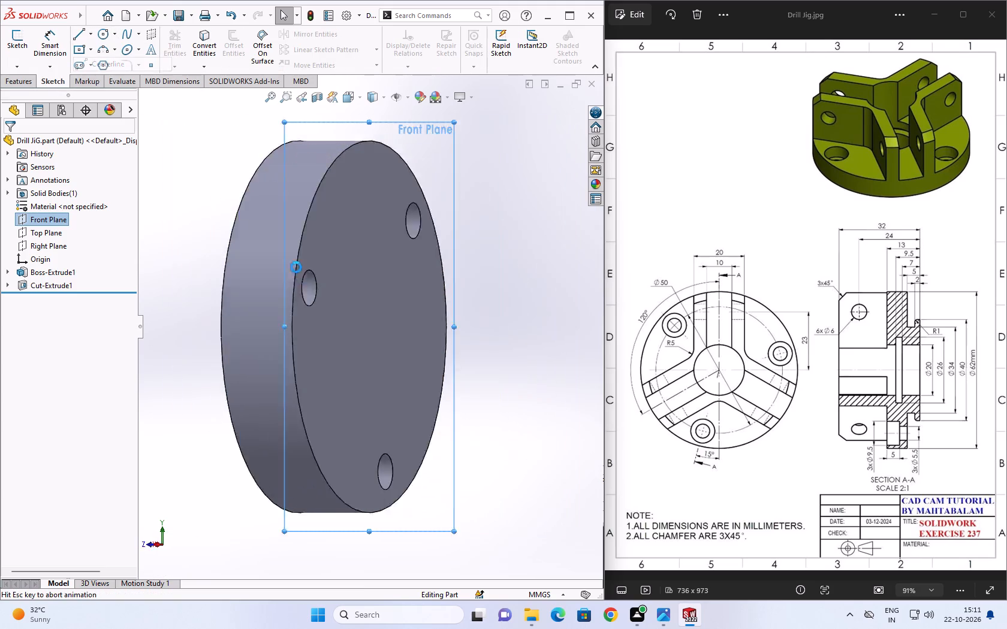
left_click(370, 328)
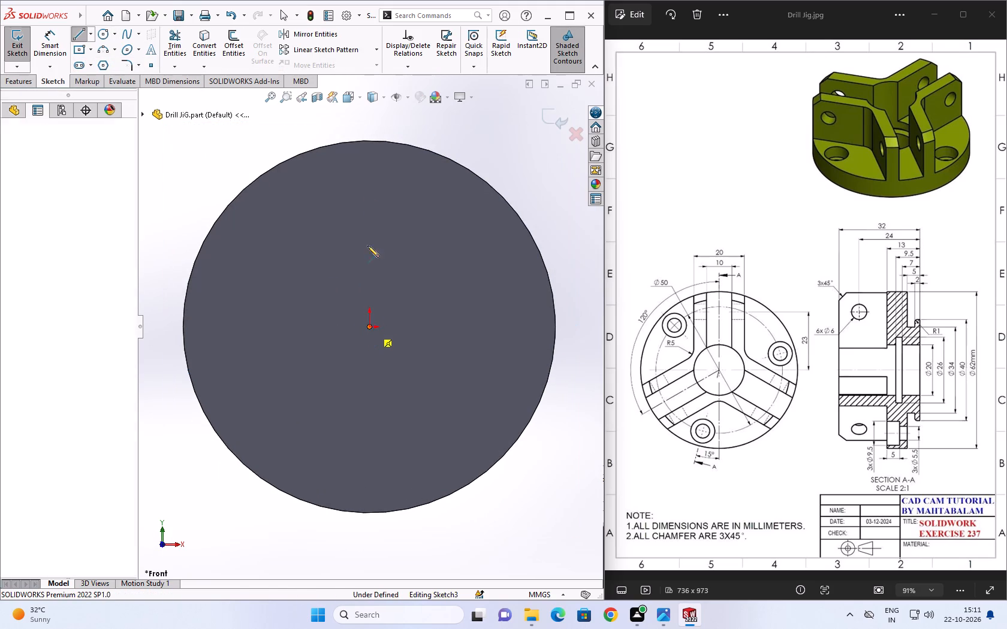
left_click(367, 140)
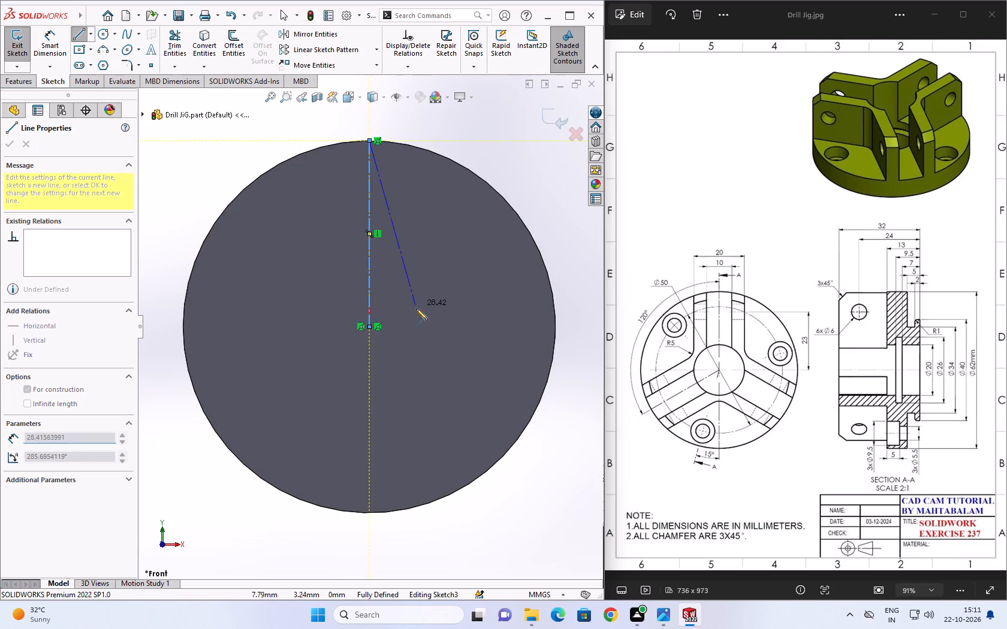
key("Escape")
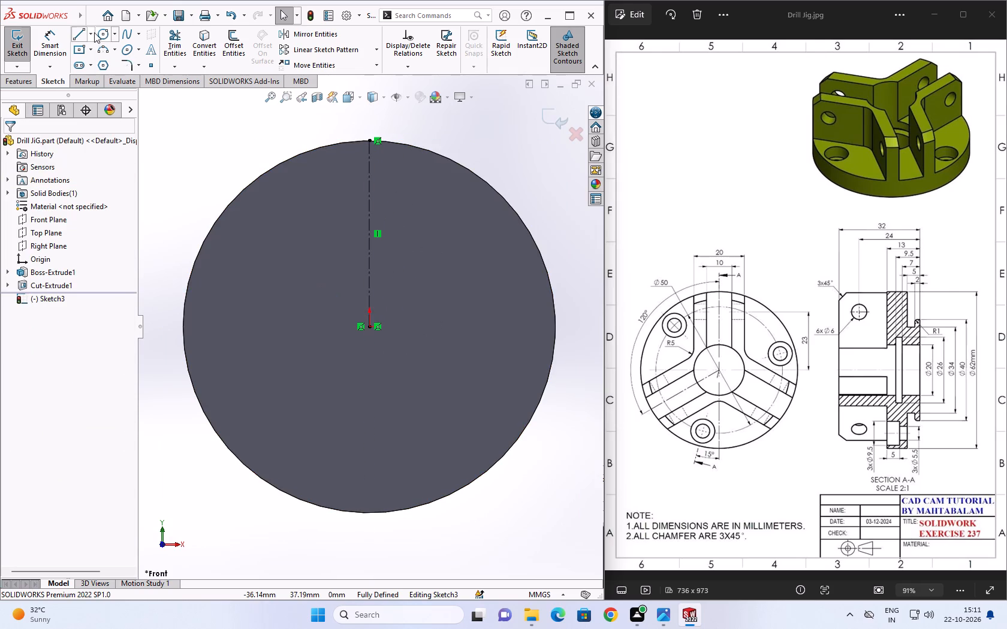
Draw a horizontal centerline about 31 mm long from the origin to the disc's left edge.
left_click(90, 32)
left_click(89, 62)
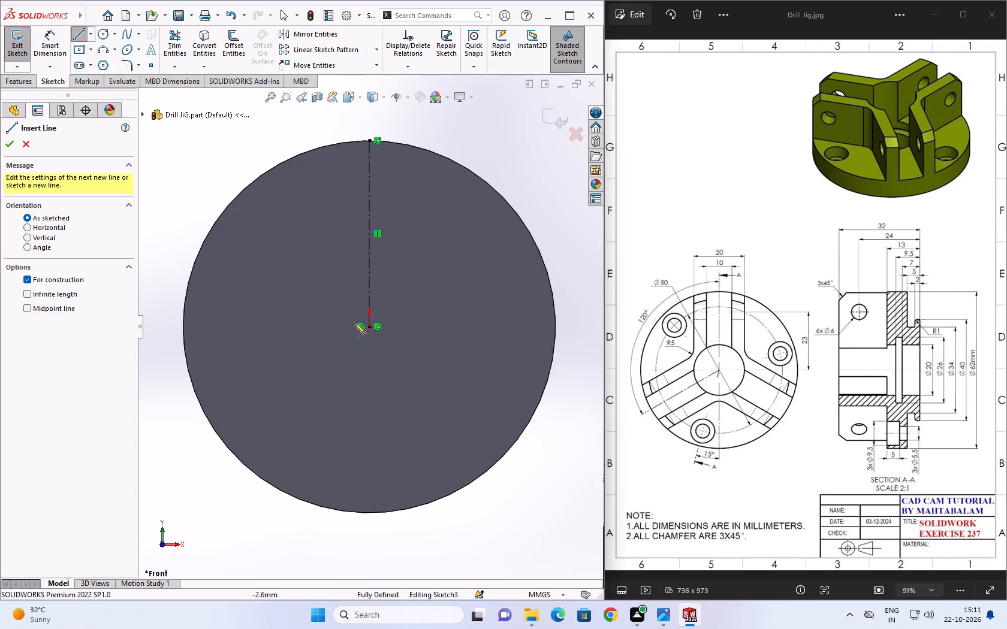
left_click(370, 326)
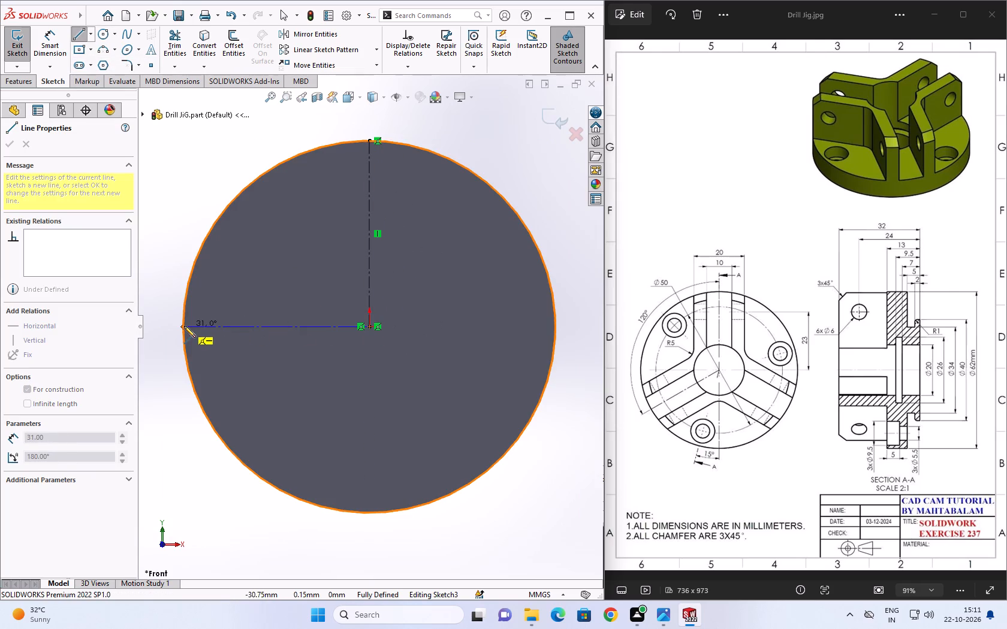
left_click(182, 328)
key("Escape")
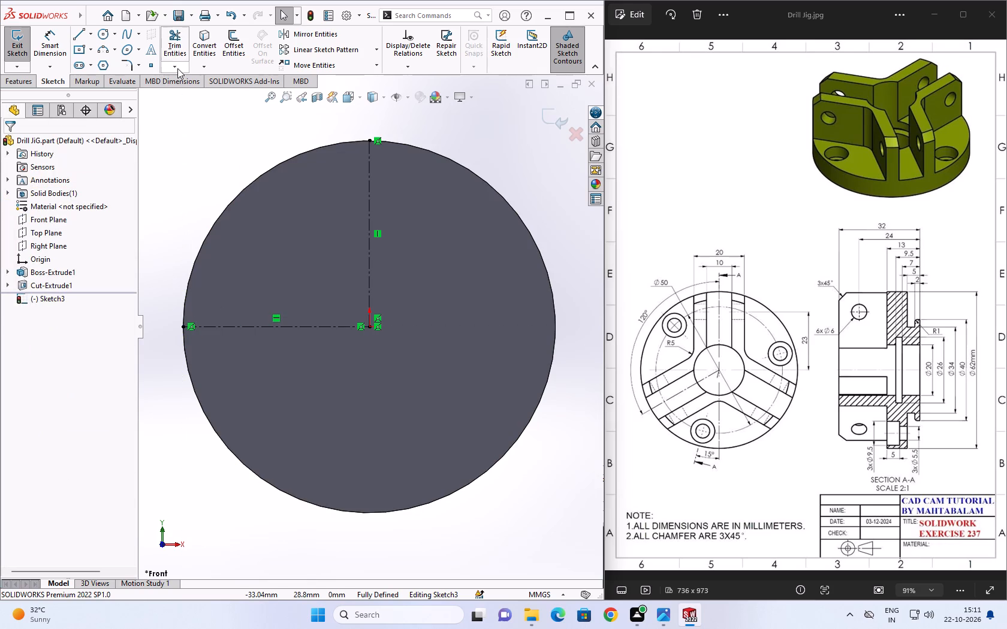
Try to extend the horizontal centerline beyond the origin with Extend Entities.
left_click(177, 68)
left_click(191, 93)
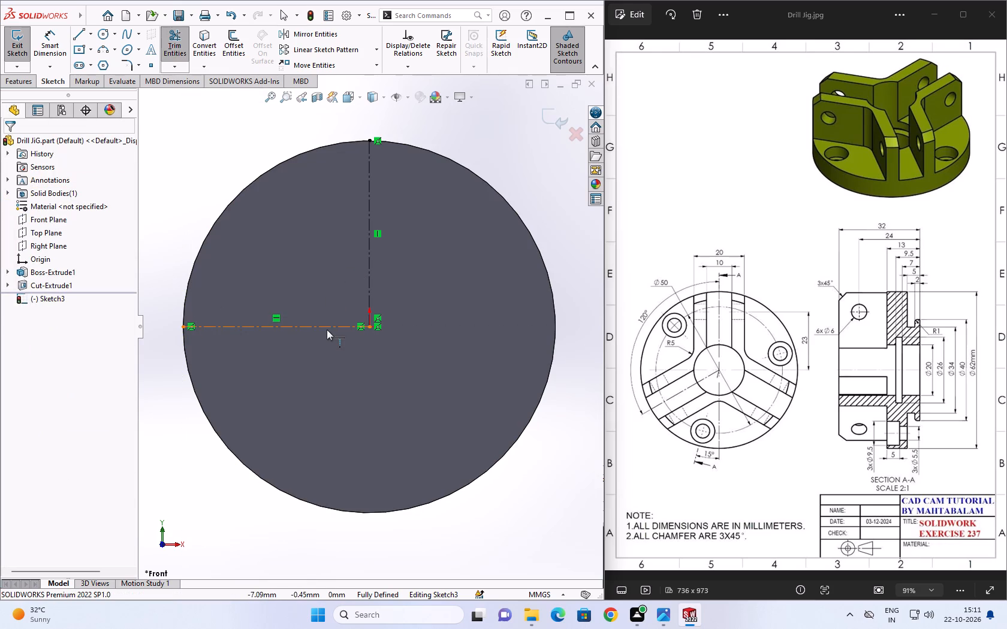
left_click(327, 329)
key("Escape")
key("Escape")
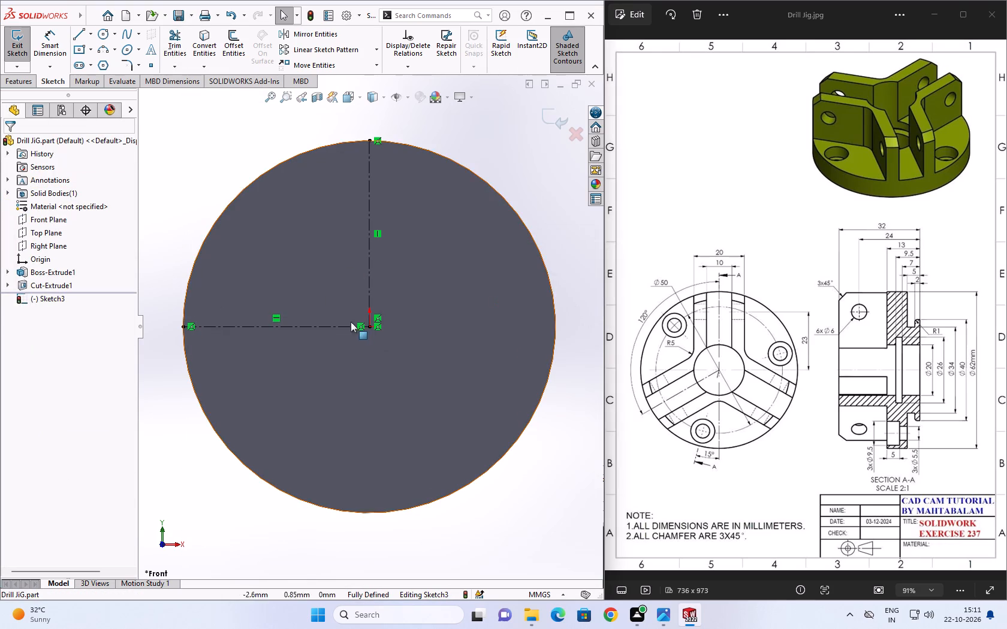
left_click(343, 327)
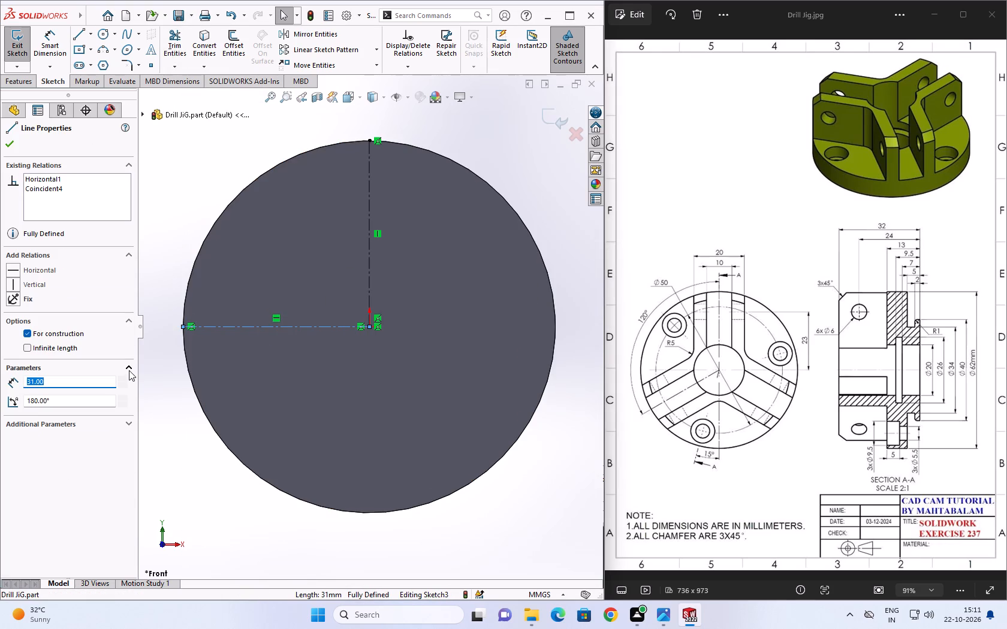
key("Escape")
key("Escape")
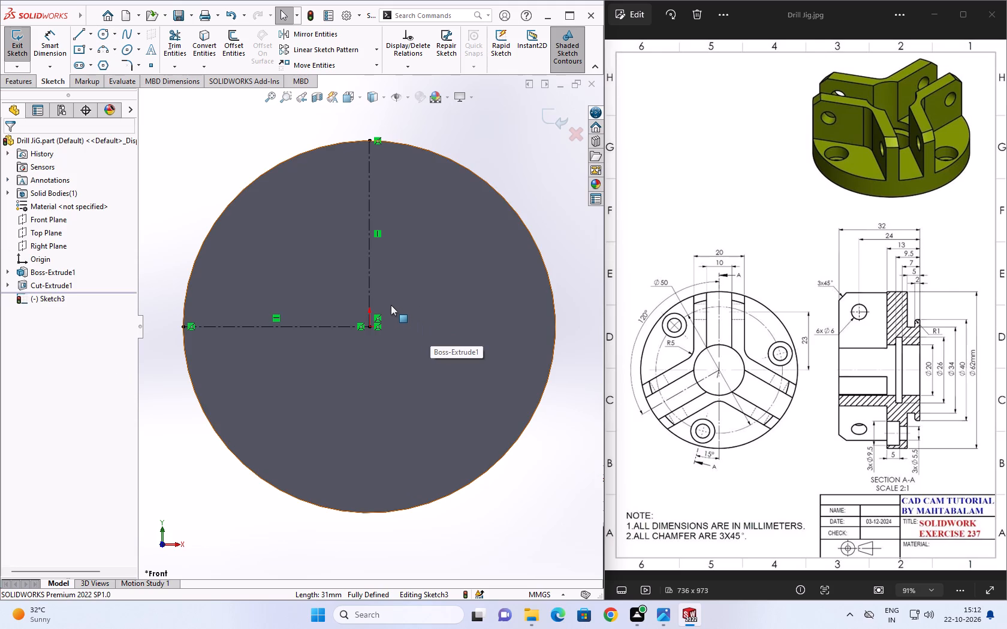
Offset the vertical centerline 5 mm to its right side with Offset Entities.
scroll(394, 113, "down", 2)
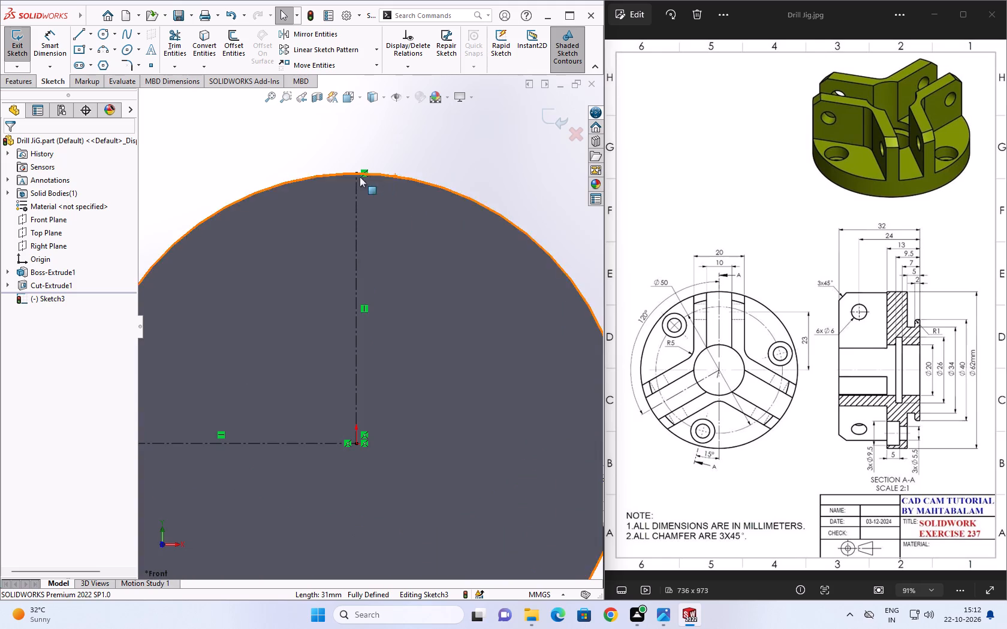
left_click(227, 43)
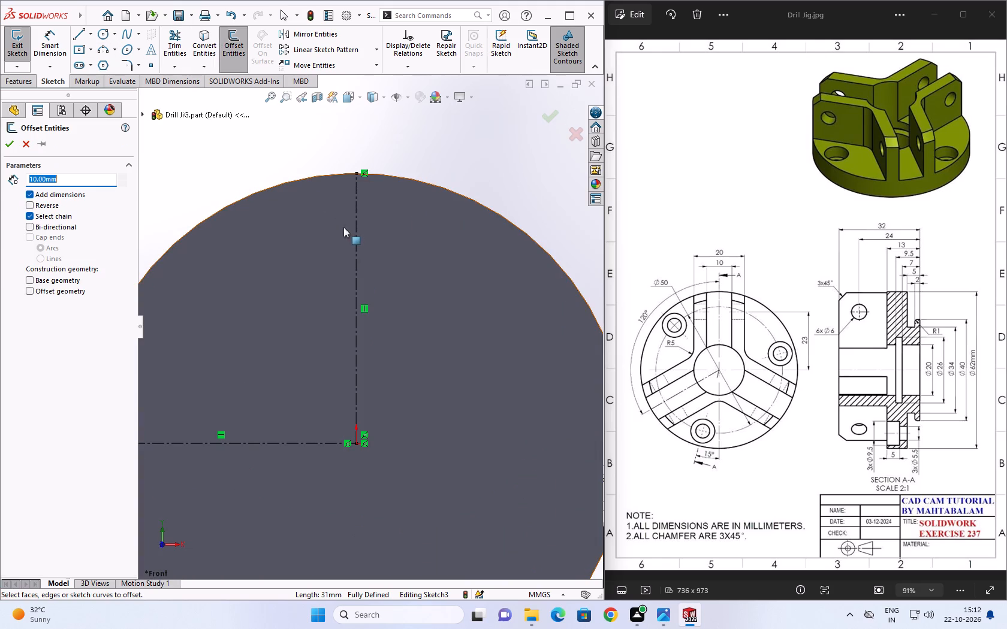
key("Escape")
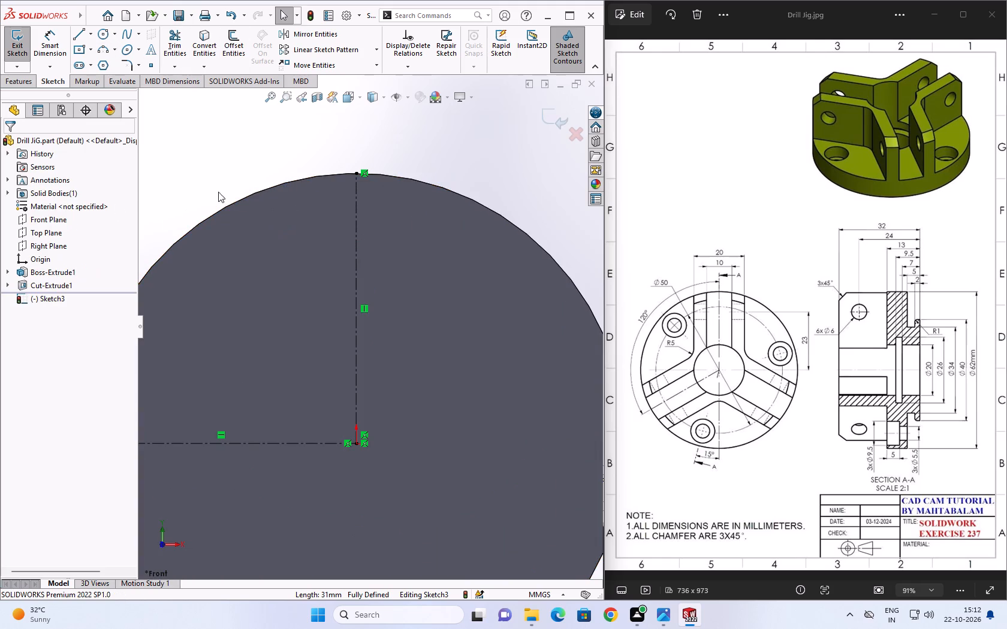
left_click(356, 226)
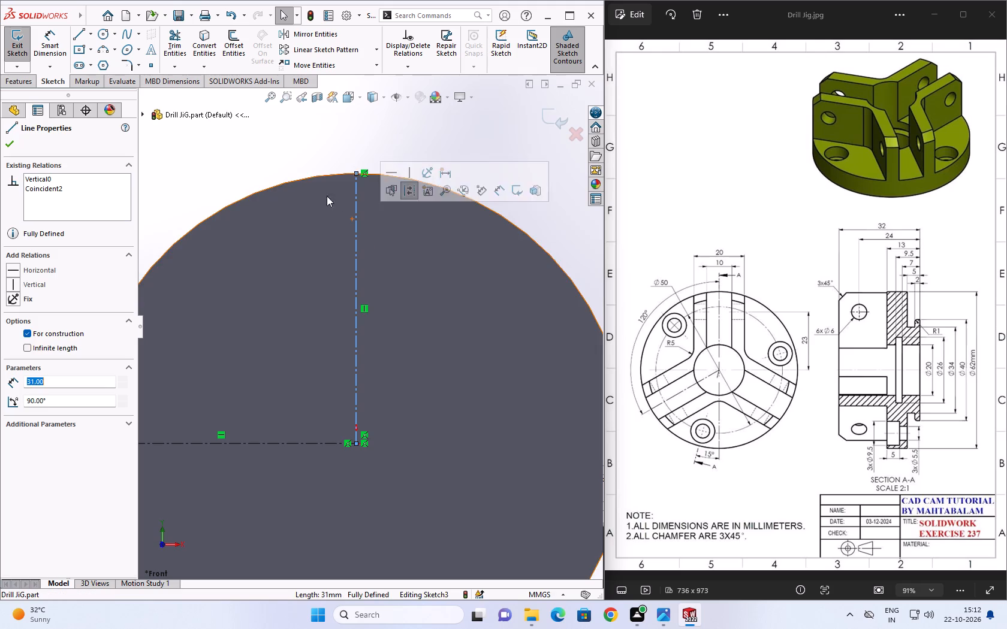
key("Escape")
left_click(226, 47)
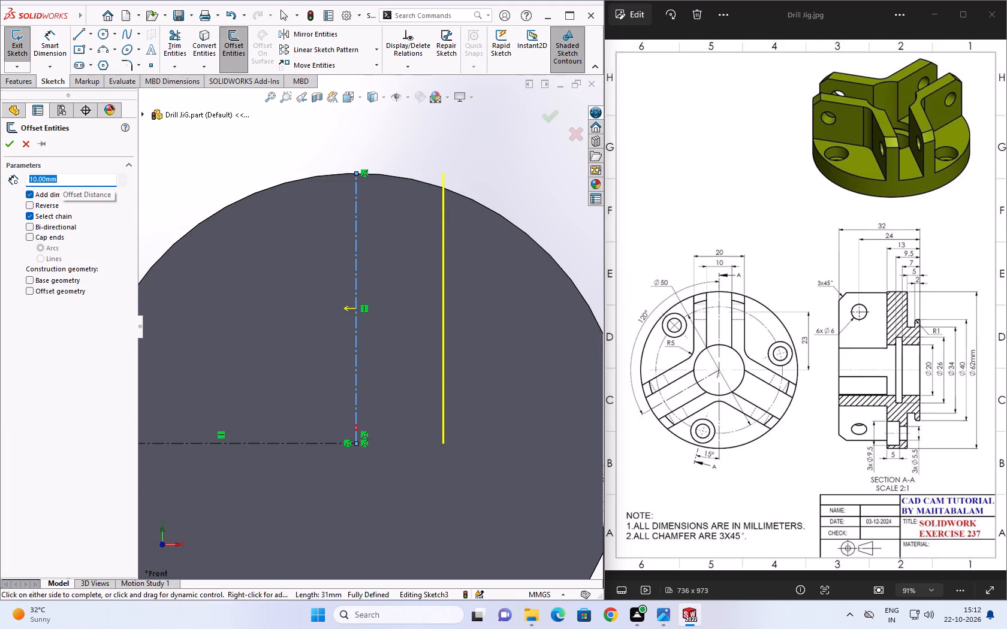
key("5")
key("Return")
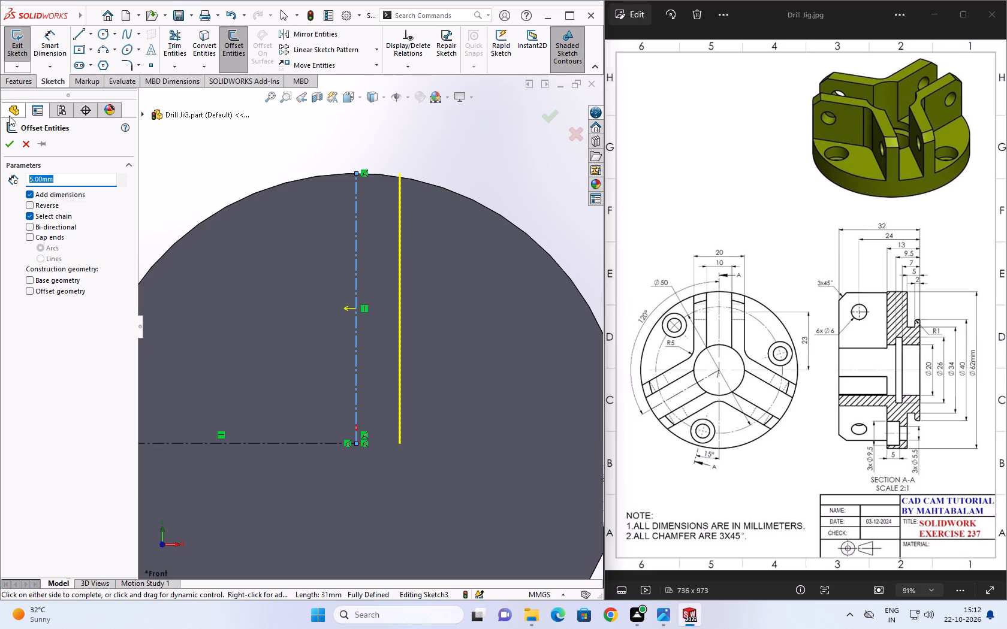
left_click(10, 138)
key("Escape")
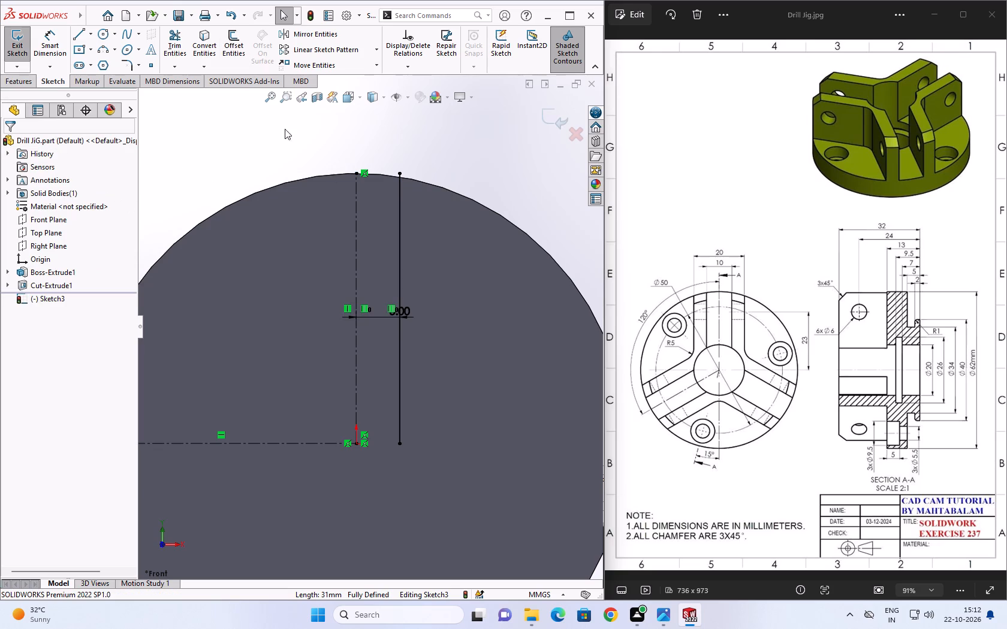
Offset the vertical centerline 5 mm to its left side using the reversed direction.
left_click(358, 243)
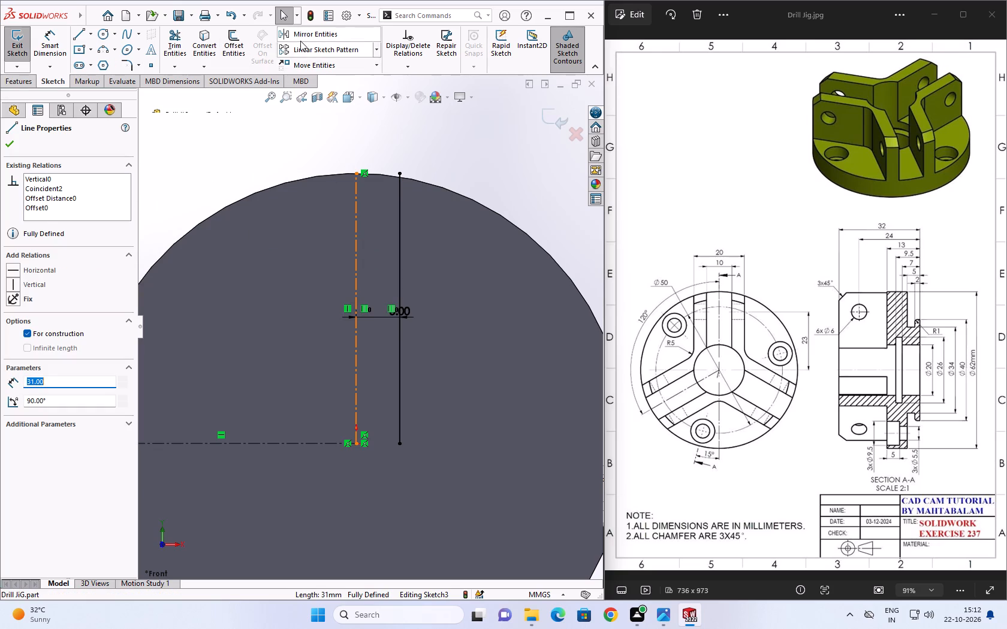
left_click(246, 44)
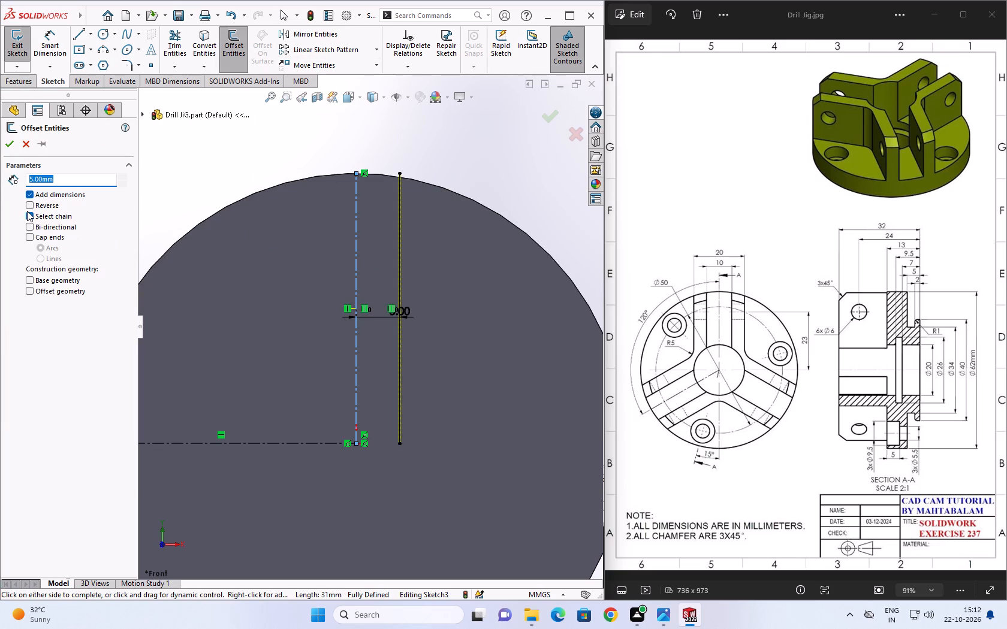
left_click(26, 207)
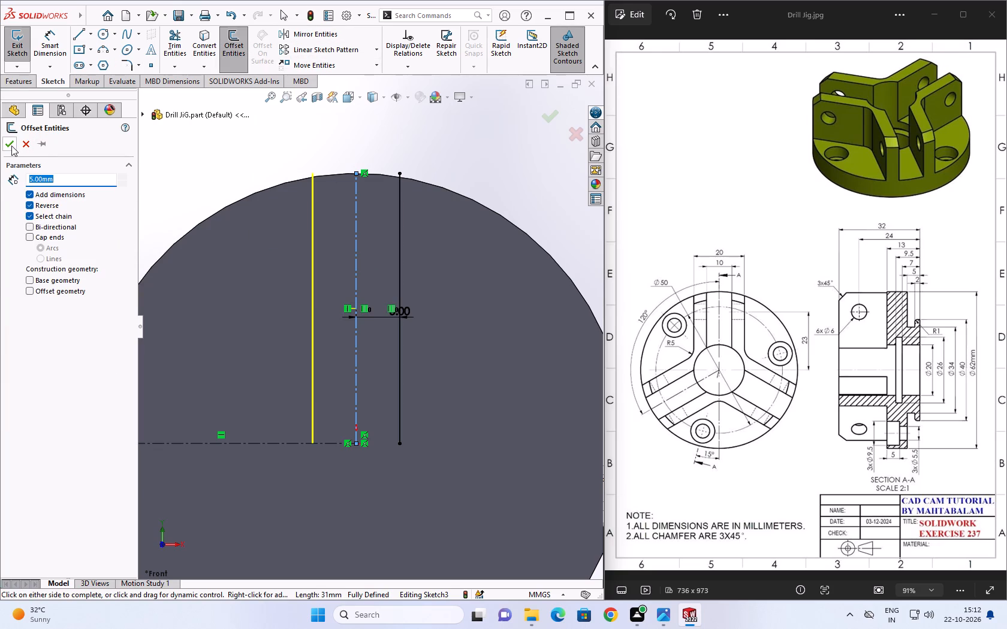
left_click(11, 146)
key("Escape")
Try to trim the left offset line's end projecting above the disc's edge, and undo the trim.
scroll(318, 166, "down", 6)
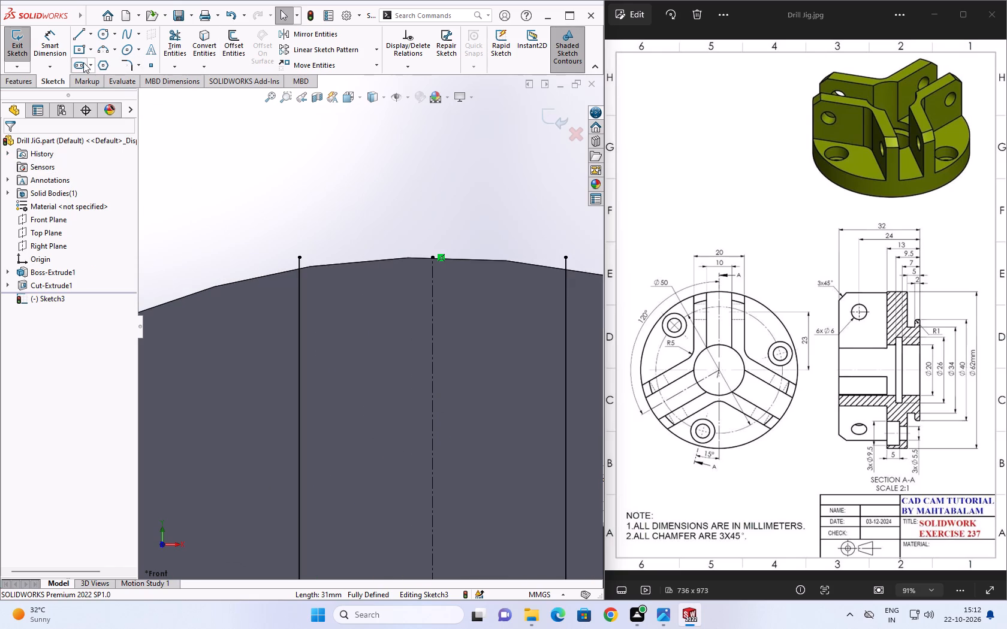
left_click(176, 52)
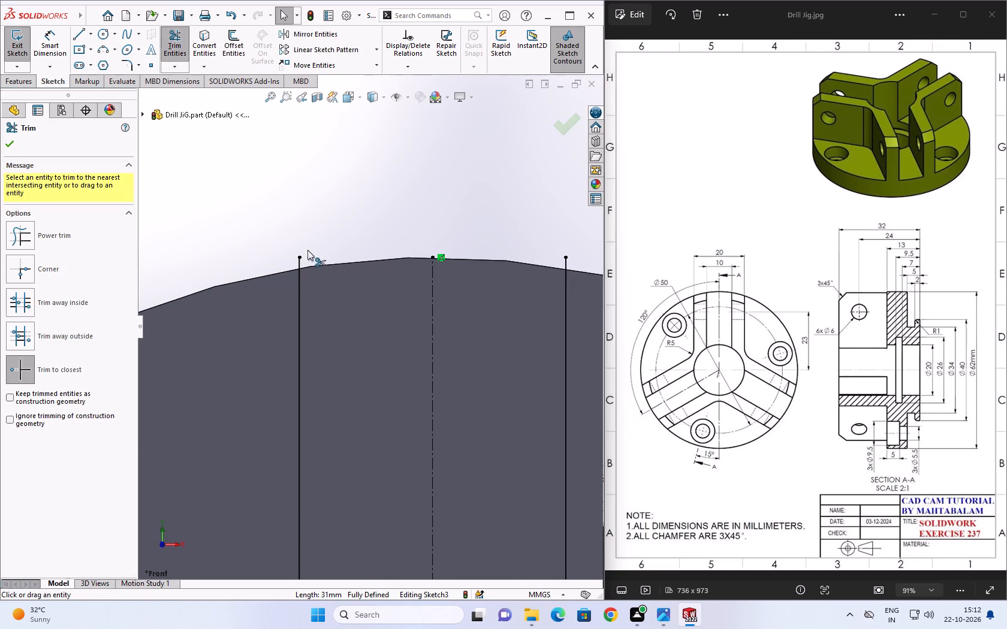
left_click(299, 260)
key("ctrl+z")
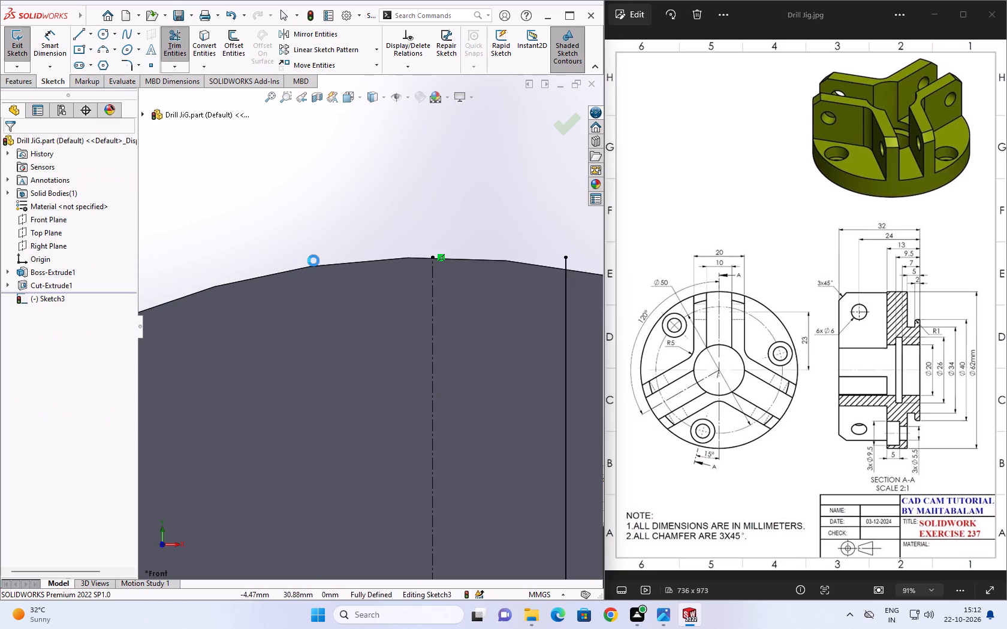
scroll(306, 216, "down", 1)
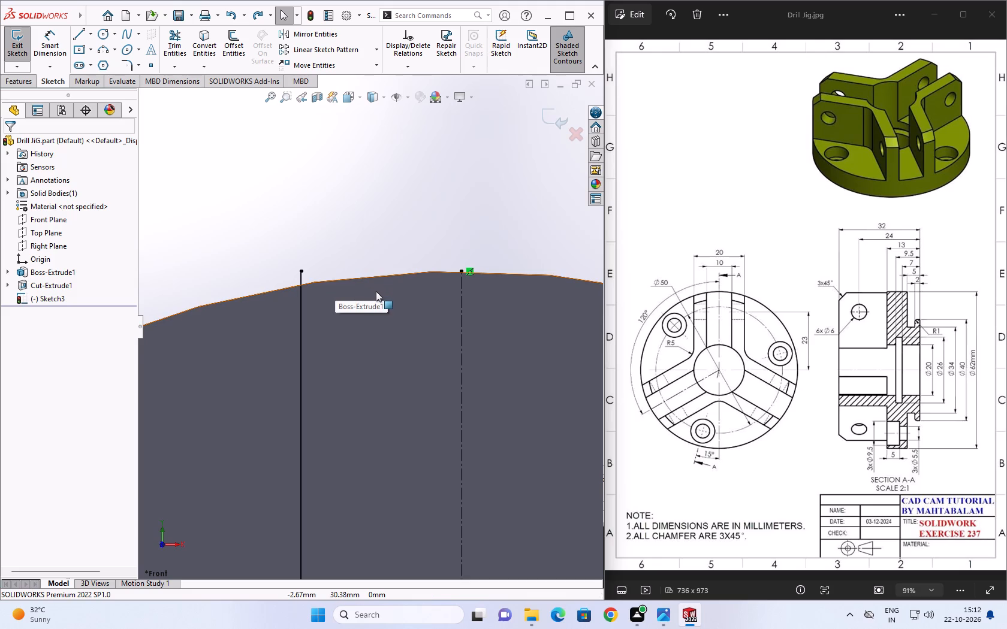
Sketch a circle of 31 mm radius centred on the origin, coinciding with the disc's outer edge.
scroll(376, 293, "up", 9)
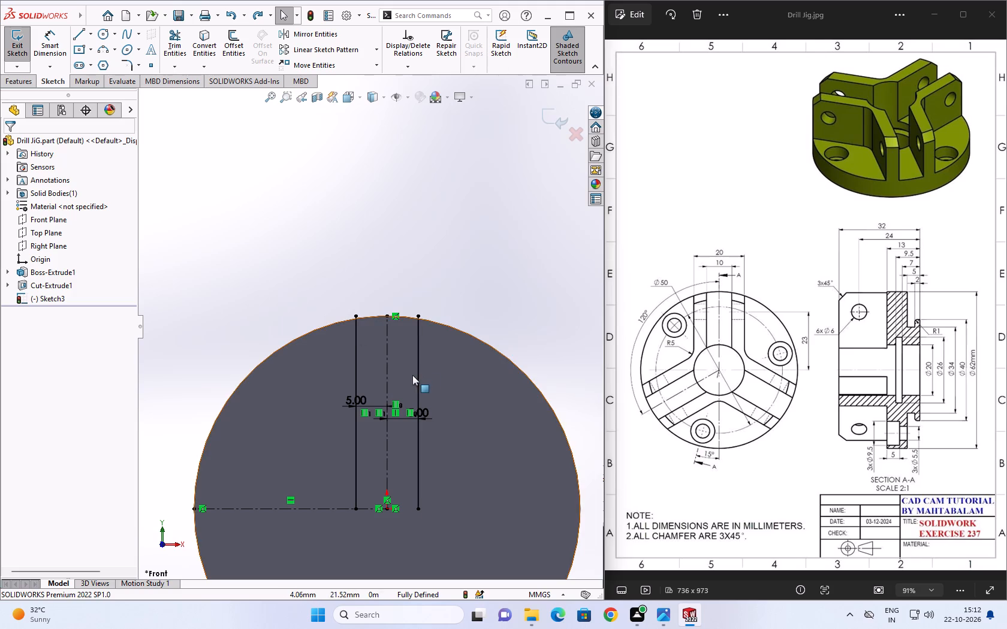
scroll(414, 375, "down", 1)
scroll(437, 438, "up", 4)
scroll(420, 409, "down", 2)
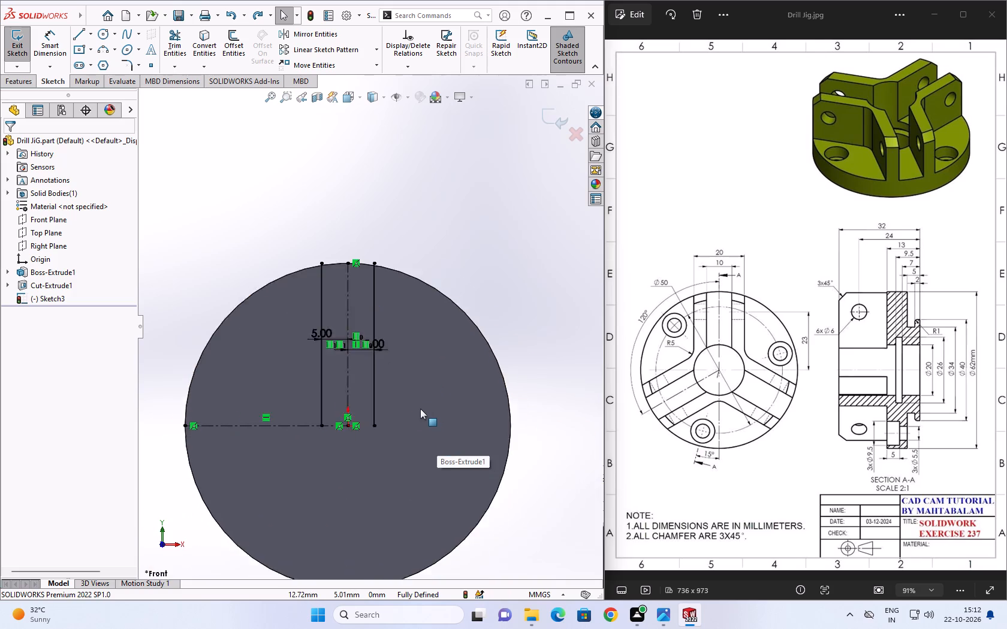
scroll(420, 409, "down", 2)
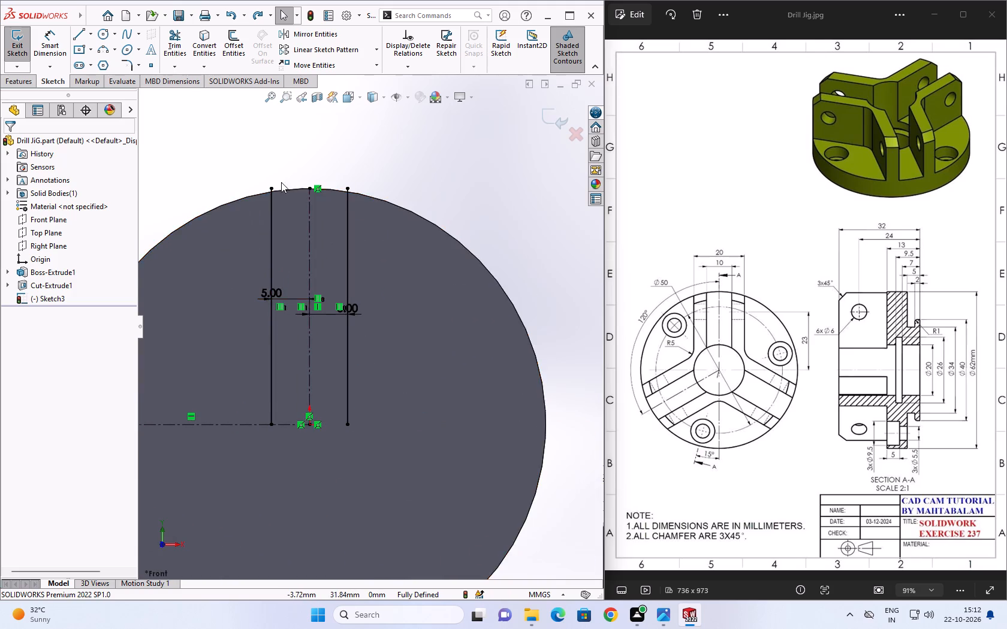
scroll(281, 182, "down", 4)
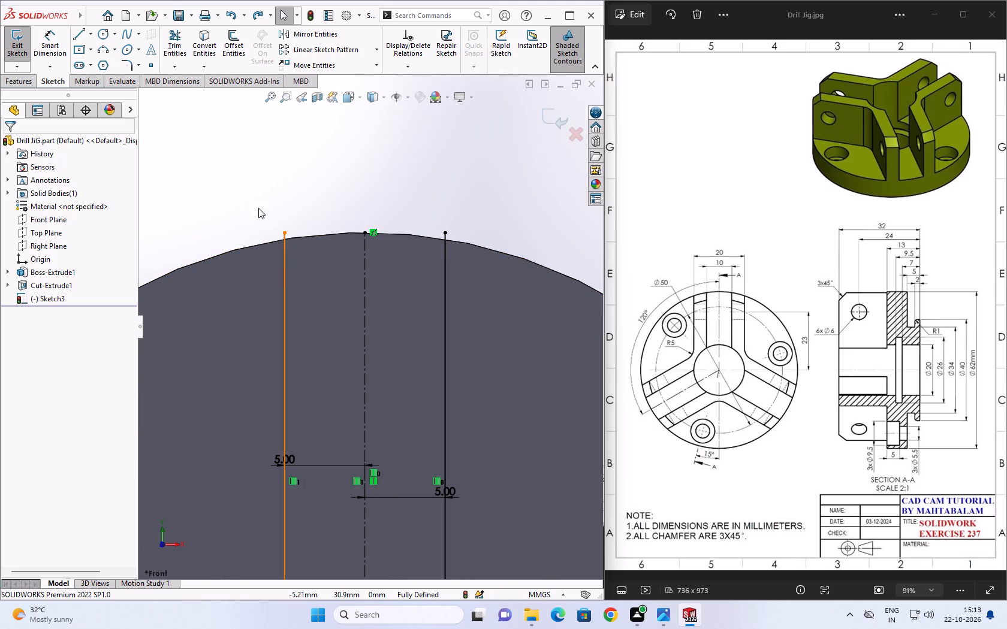
left_click(98, 37)
scroll(227, 255, "down", 4)
scroll(246, 281, "up", 4)
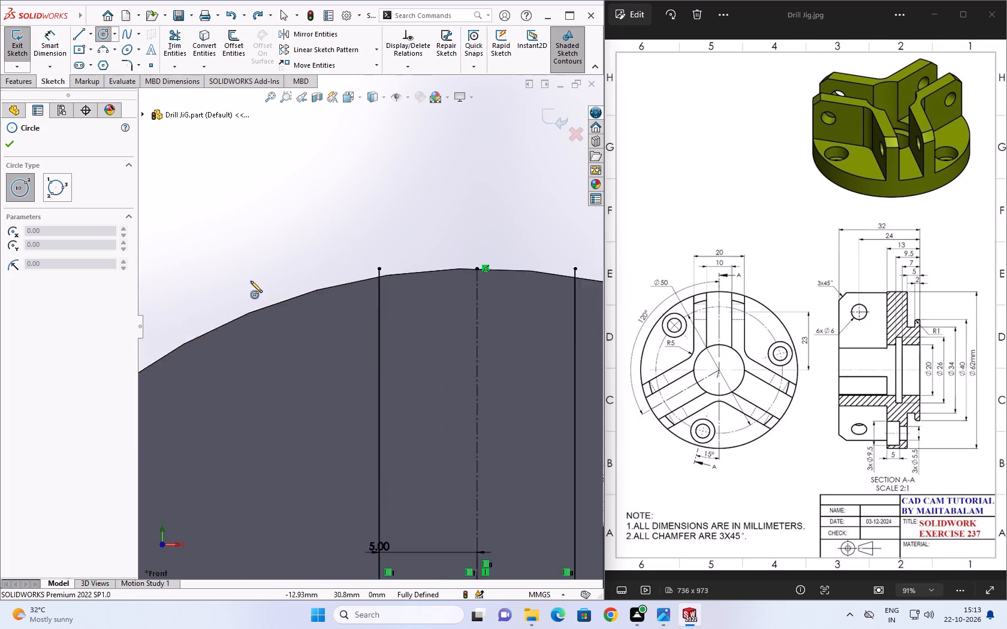
scroll(251, 281, "up", 2)
scroll(375, 430, "down", 6)
scroll(375, 428, "up", 6)
left_click(406, 478)
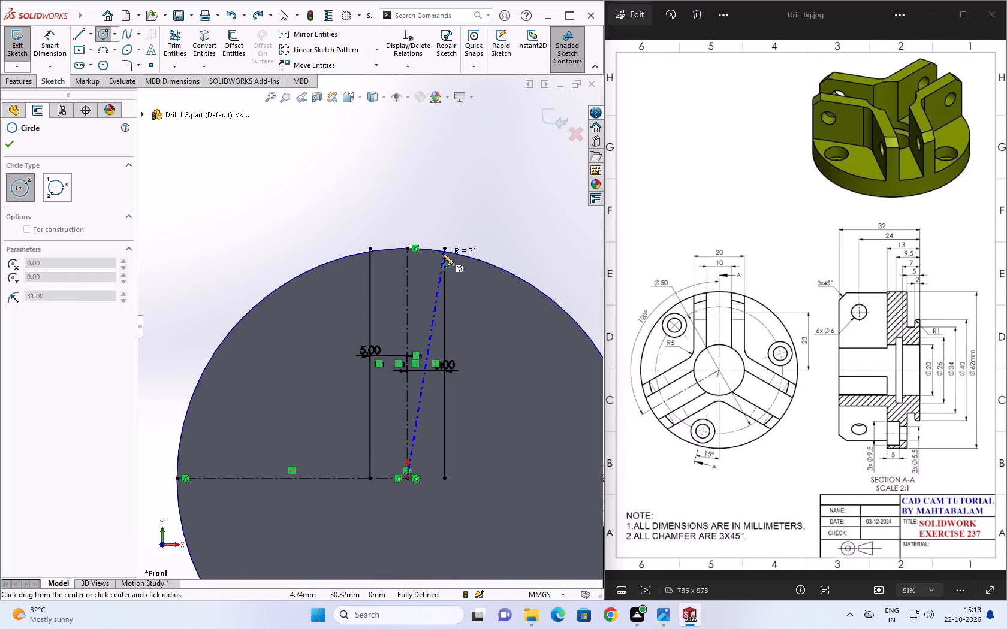
left_click(406, 249)
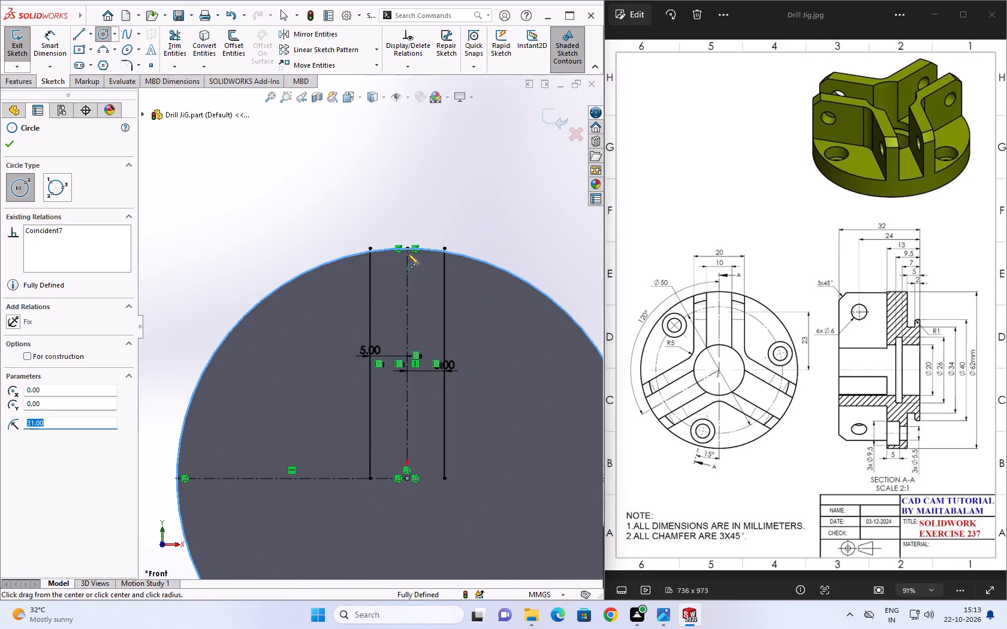
key("Escape")
Trim the ends of both 5 mm offset lines where they project above the 31 mm radius circle.
scroll(376, 259, "down", 5)
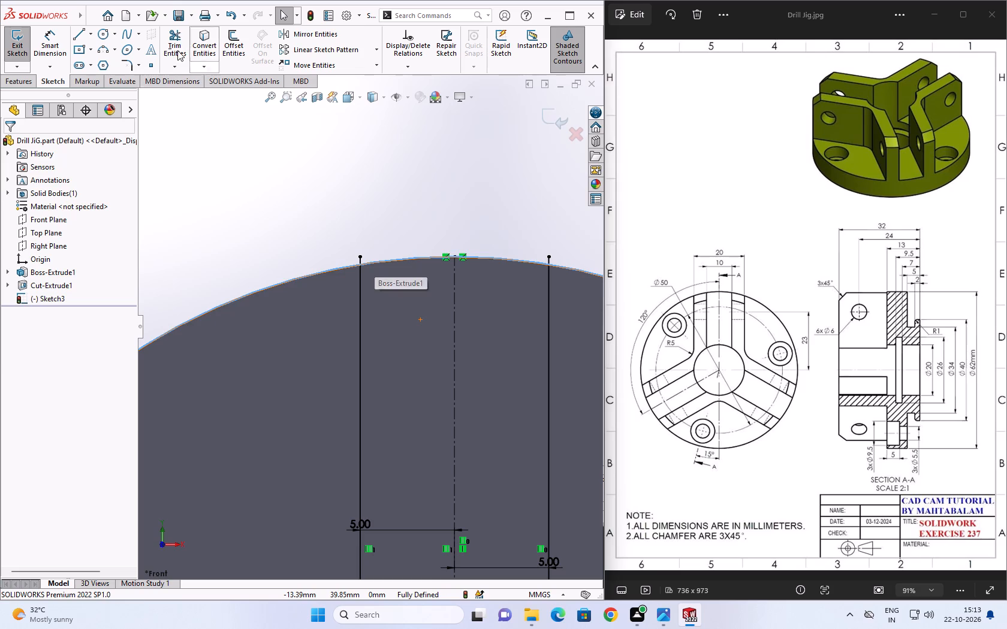
left_click(176, 47)
scroll(372, 255, "down", 4)
left_click(347, 283)
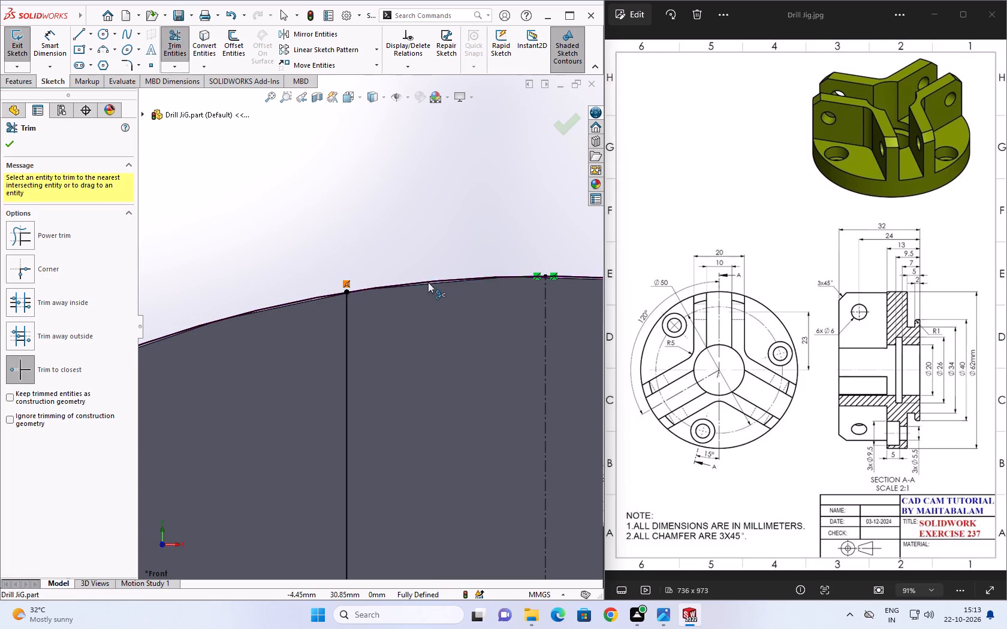
scroll(419, 276, "down", 6)
scroll(421, 279, "up", 13)
scroll(395, 327, "down", 4)
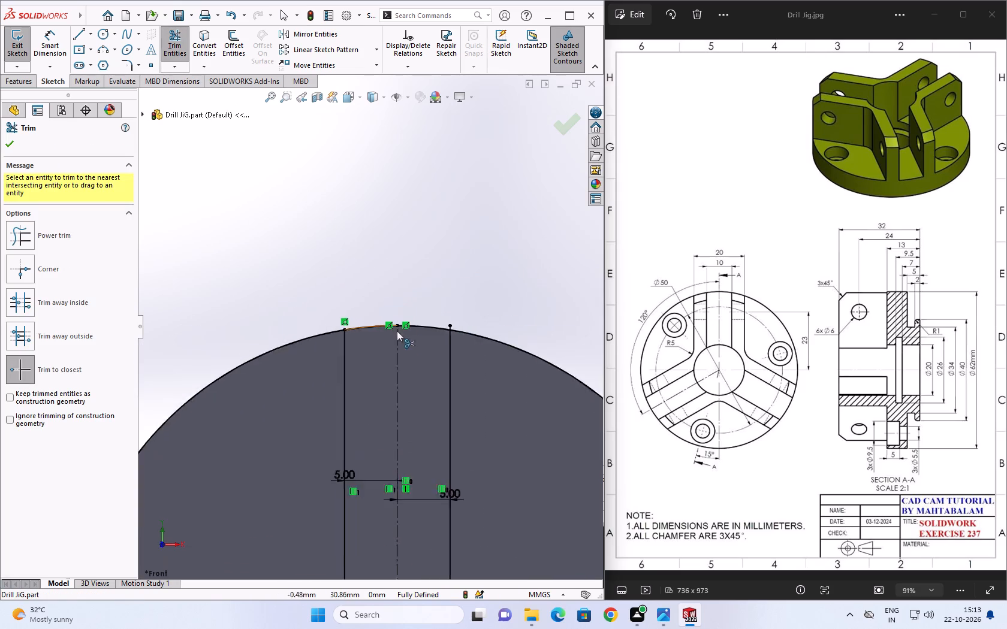
scroll(397, 331, "down", 2)
scroll(486, 325, "down", 6)
left_click(471, 317)
scroll(444, 355, "down", 3)
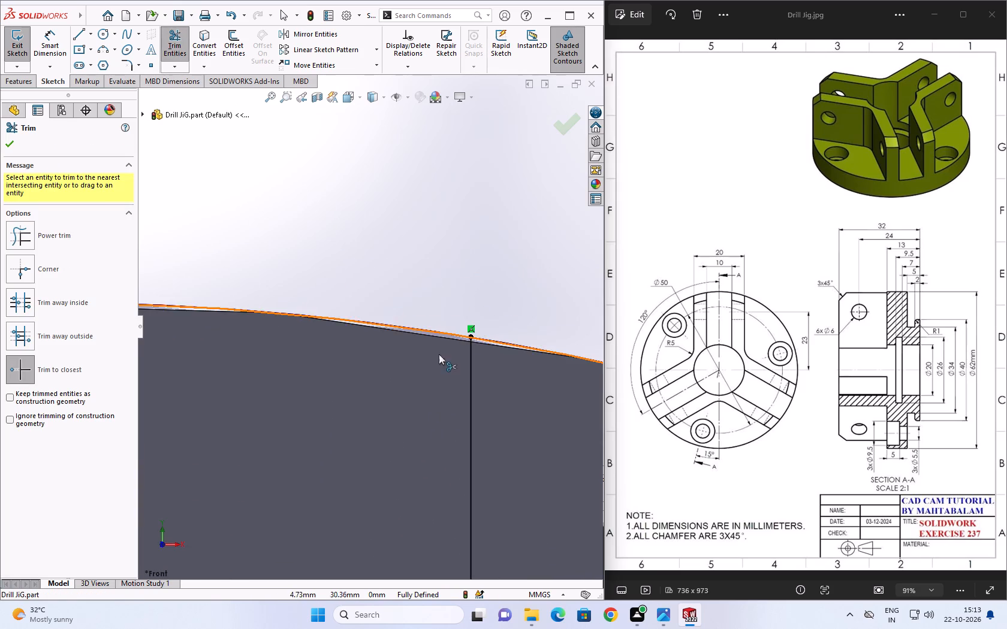
scroll(439, 354, "down", 3)
scroll(438, 340, "up", 13)
scroll(396, 370, "up", 7)
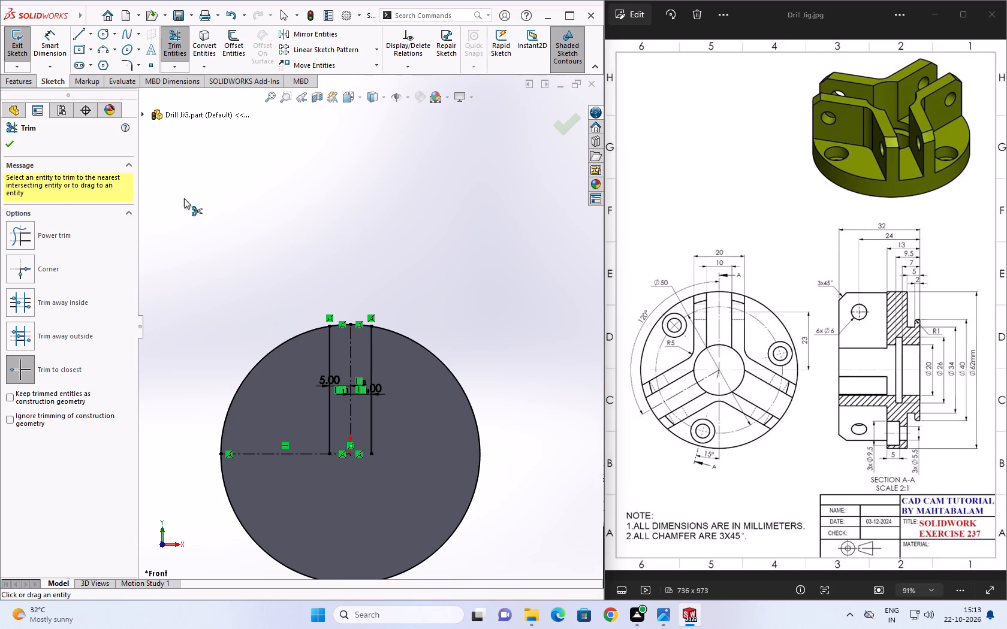
key("Escape")
key("Escape")
Offset the line right of the vertical centerline 5 mm further outward with Offset Entities.
left_click(228, 55)
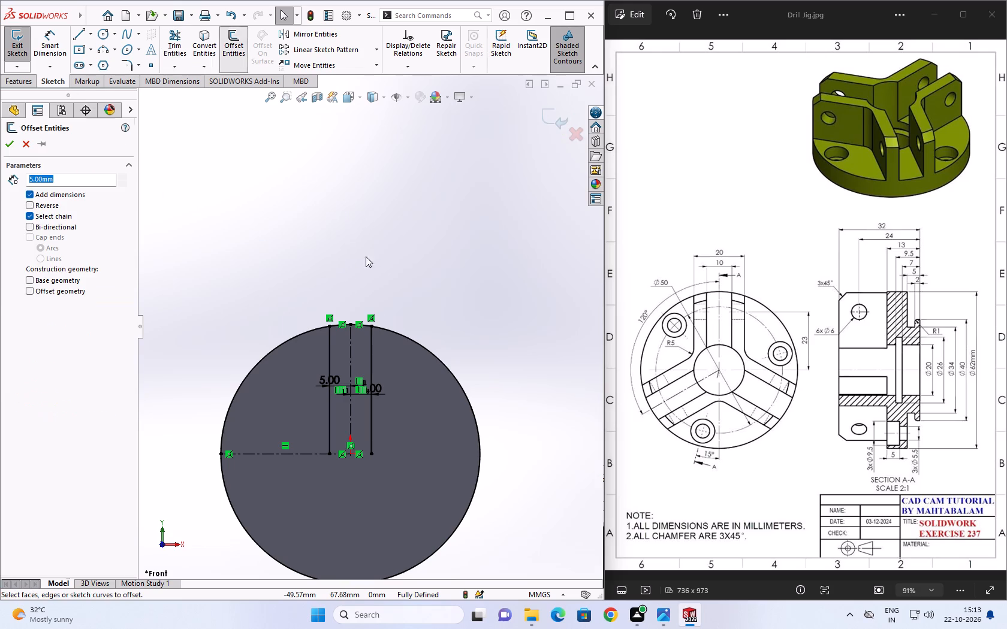
left_click(371, 349)
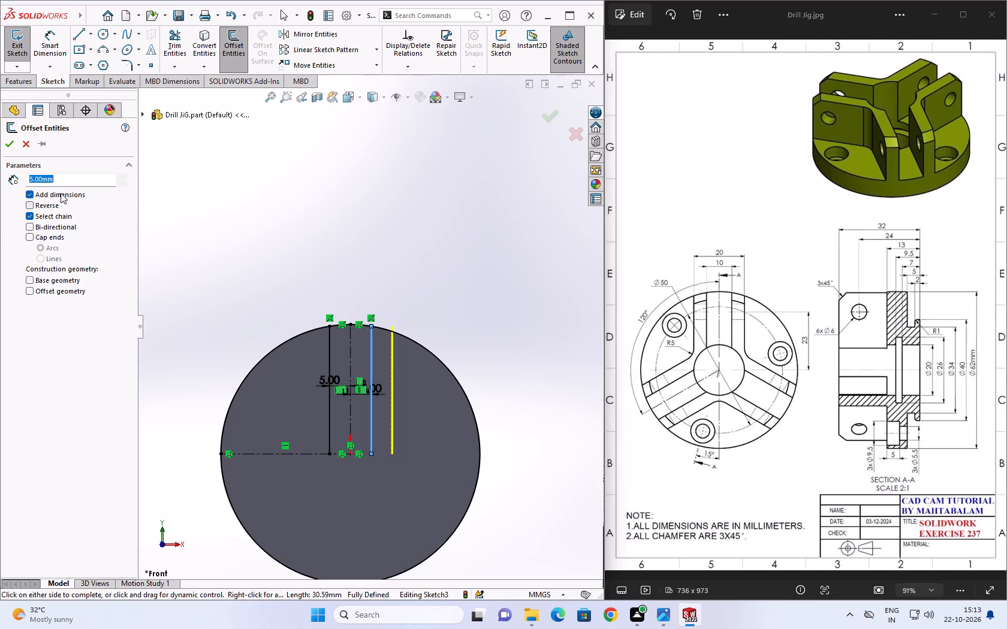
left_click(10, 146)
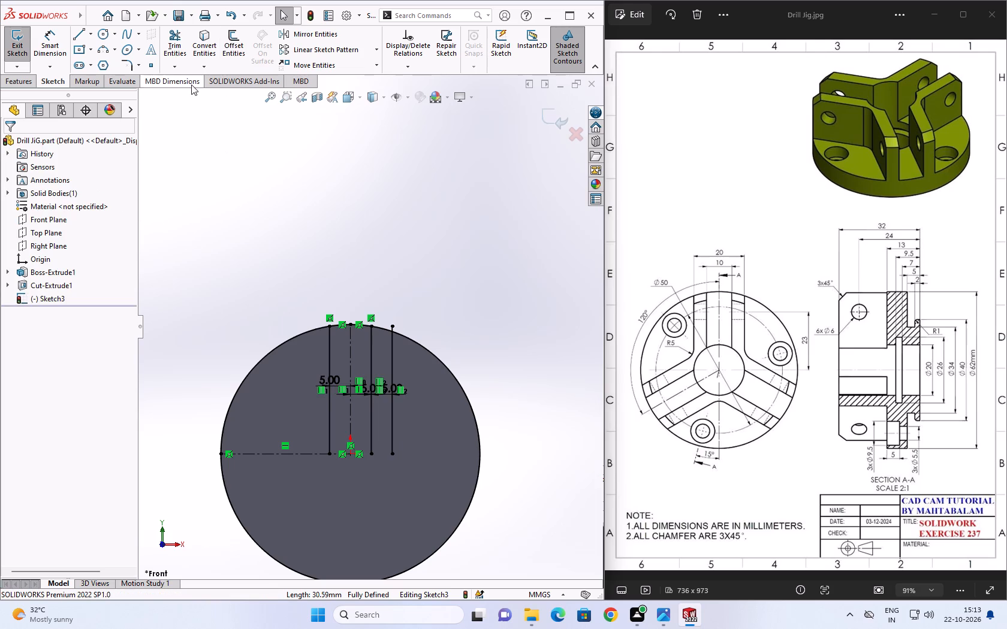
Offset the line left of the vertical centerline 5 mm further outward, using the reversed direction.
left_click(242, 45)
left_click(330, 349)
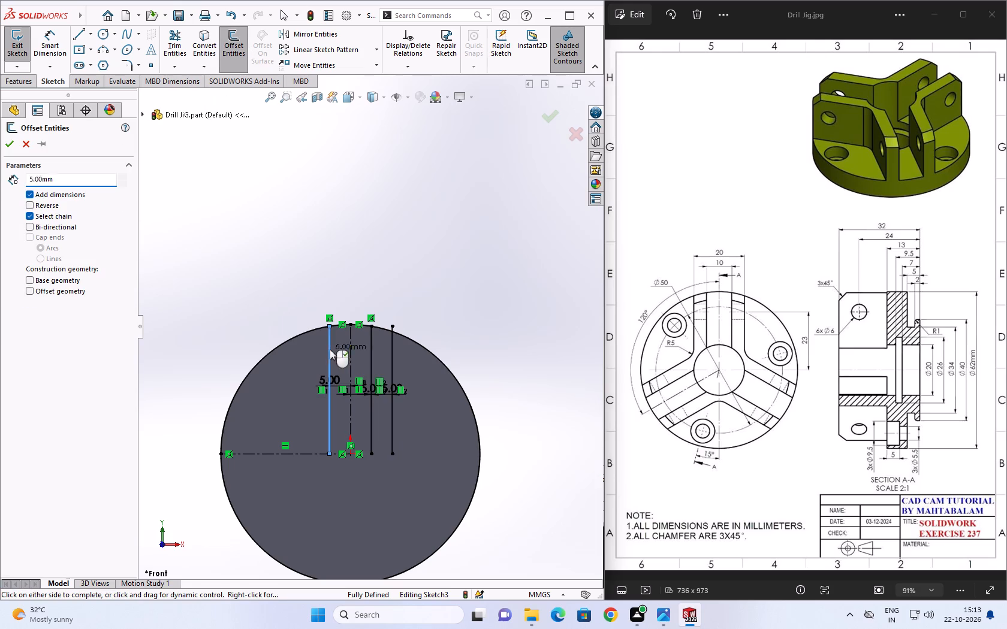
left_click(44, 207)
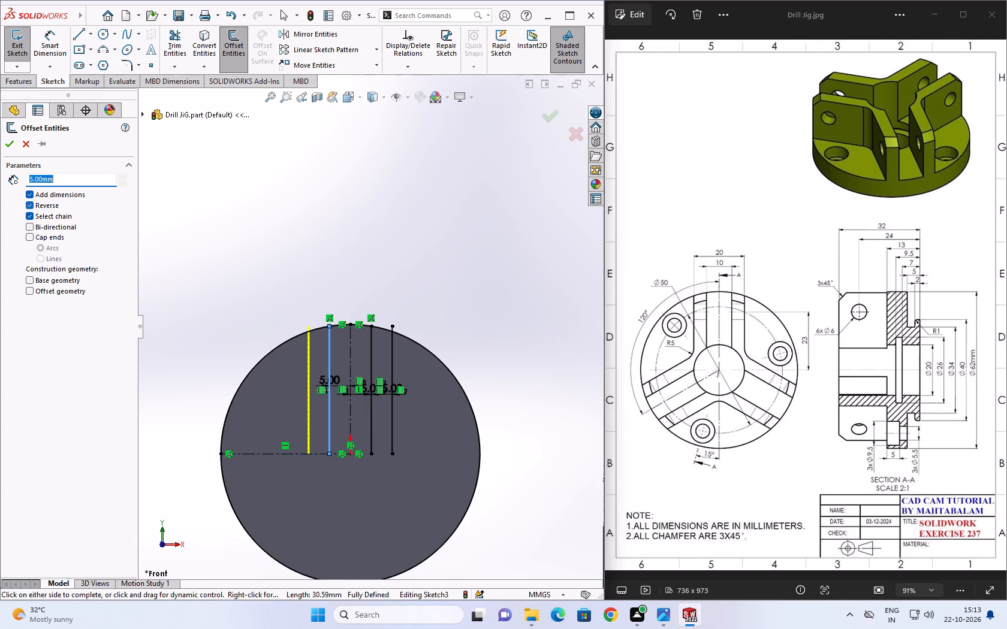
left_click(14, 144)
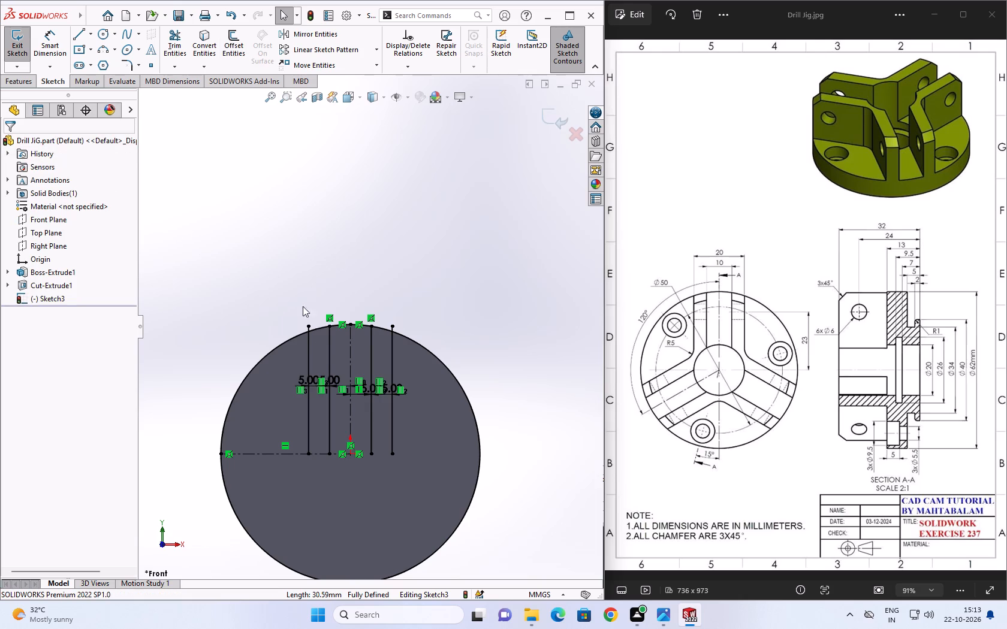
Trim the upper ends of the two outermost vertical lines back to the outer circle.
scroll(330, 329, "down", 5)
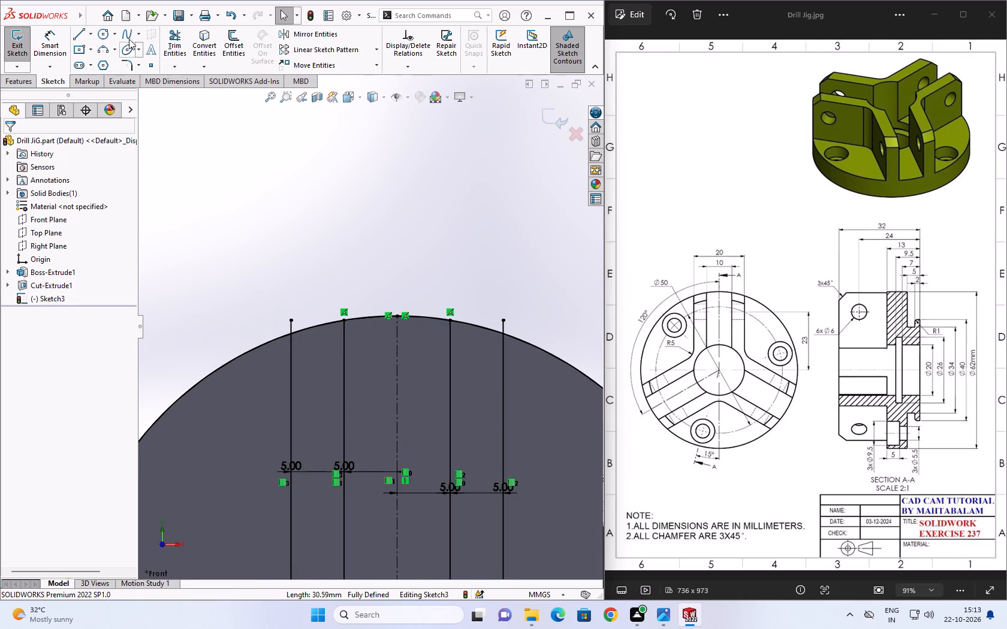
left_click(179, 44)
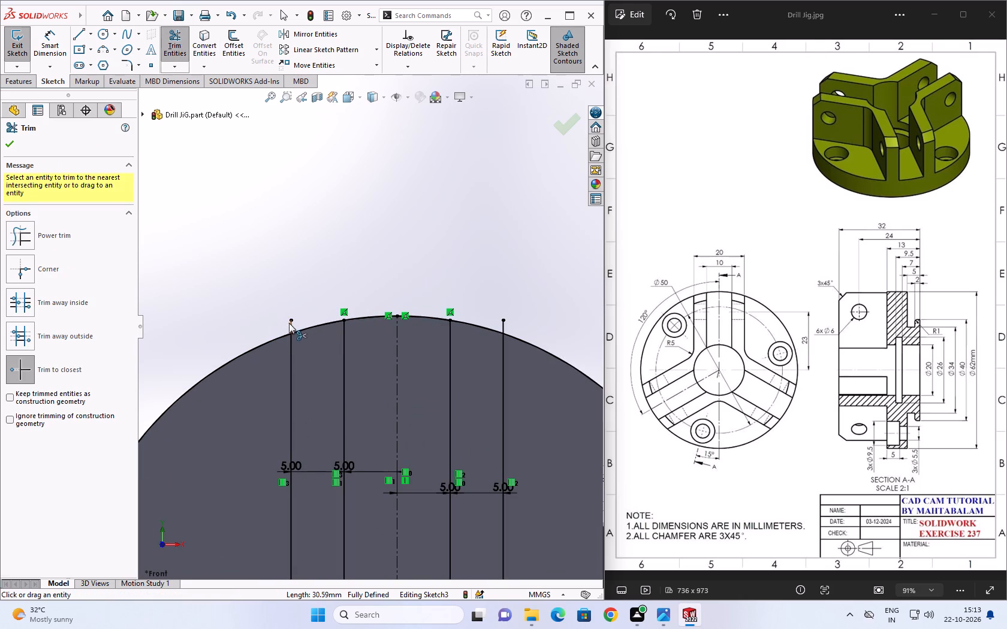
left_click(290, 323)
left_click(505, 323)
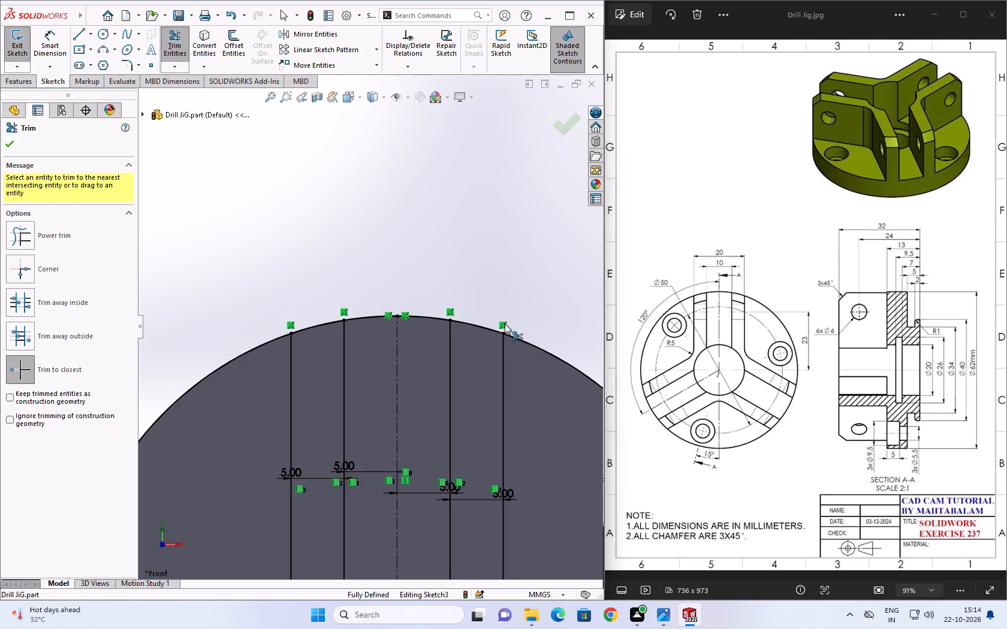
Trim away the outer circle's top arc between the two inner vertical lines, on both sides of the centerline.
scroll(443, 332, "down", 2)
scroll(438, 328, "up", 4)
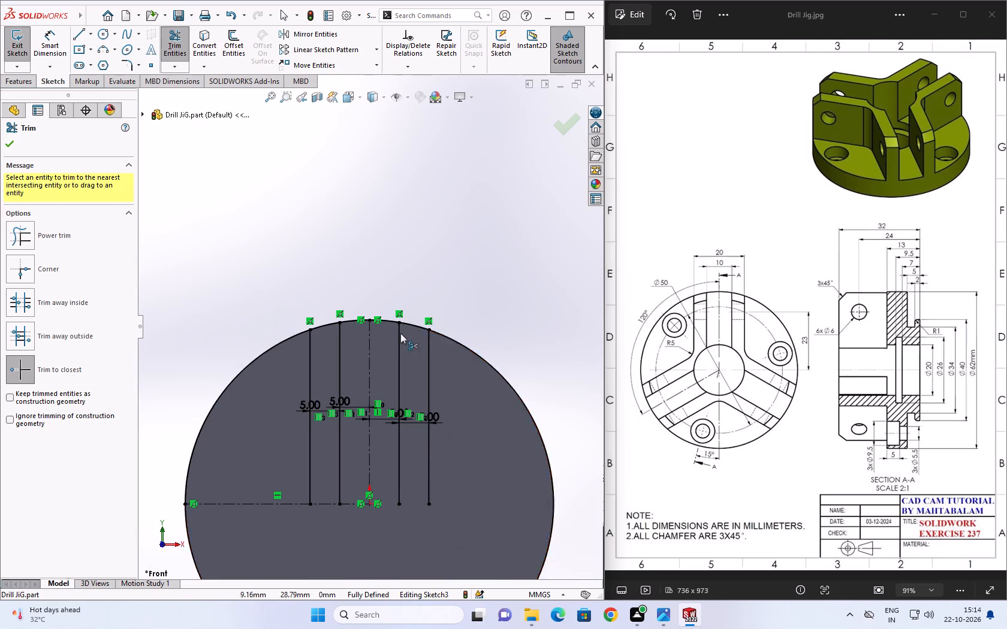
left_click(349, 320)
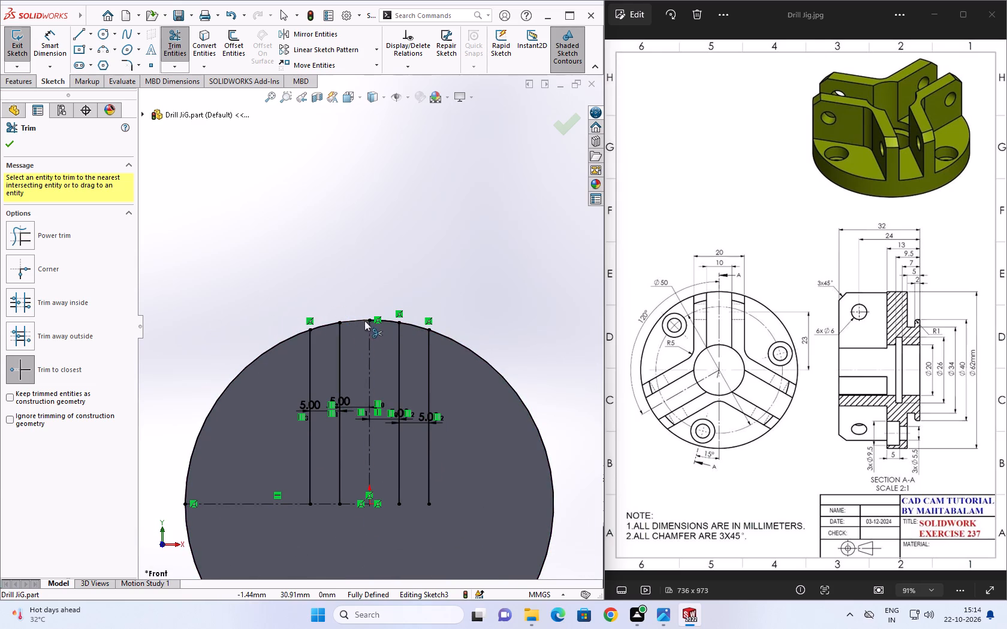
scroll(378, 320, "down", 4)
left_click(391, 322)
scroll(383, 350, "down", 1)
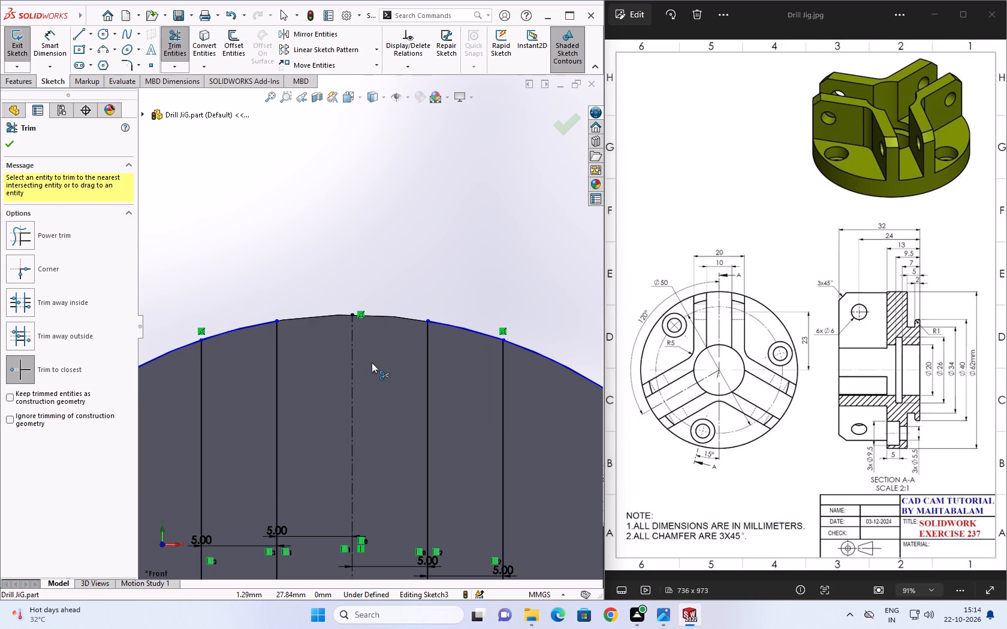
scroll(372, 362, "down", 2)
scroll(372, 362, "up", 8)
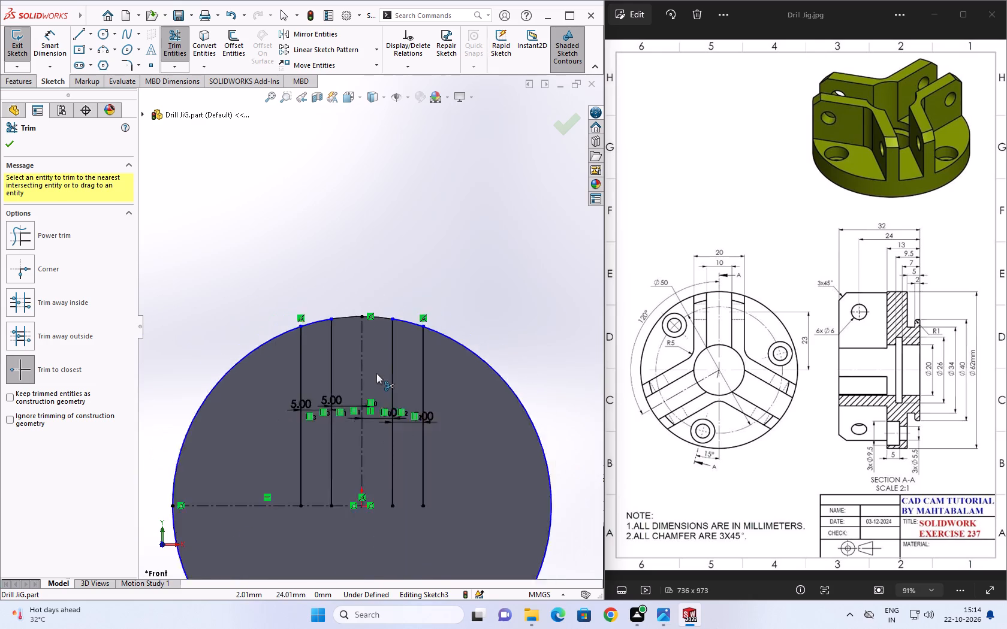
scroll(376, 373, "up", 2)
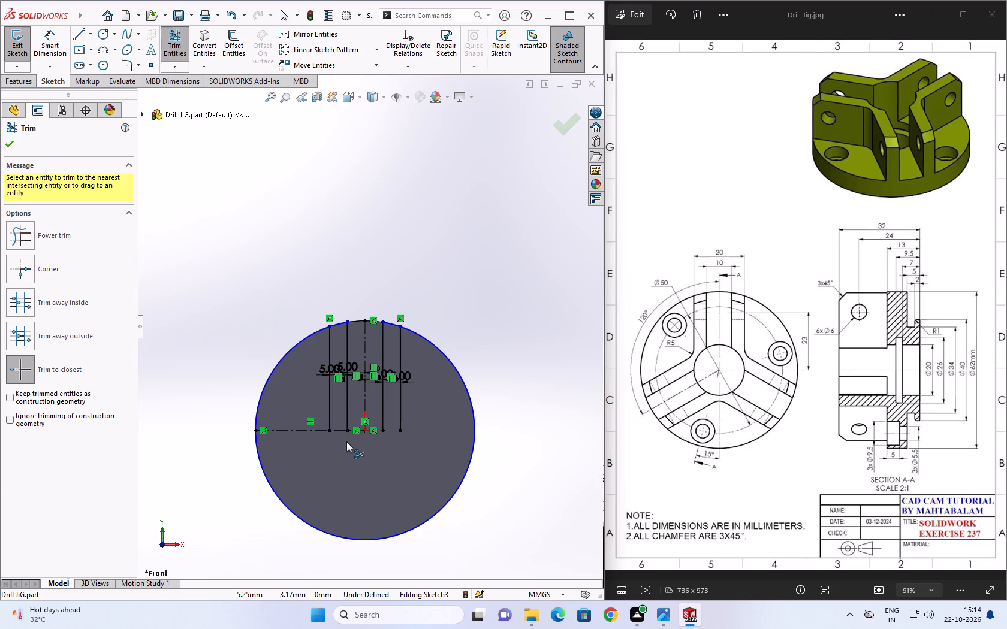
scroll(360, 397, "down", 1)
scroll(360, 398, "up", 3)
scroll(360, 398, "down", 4)
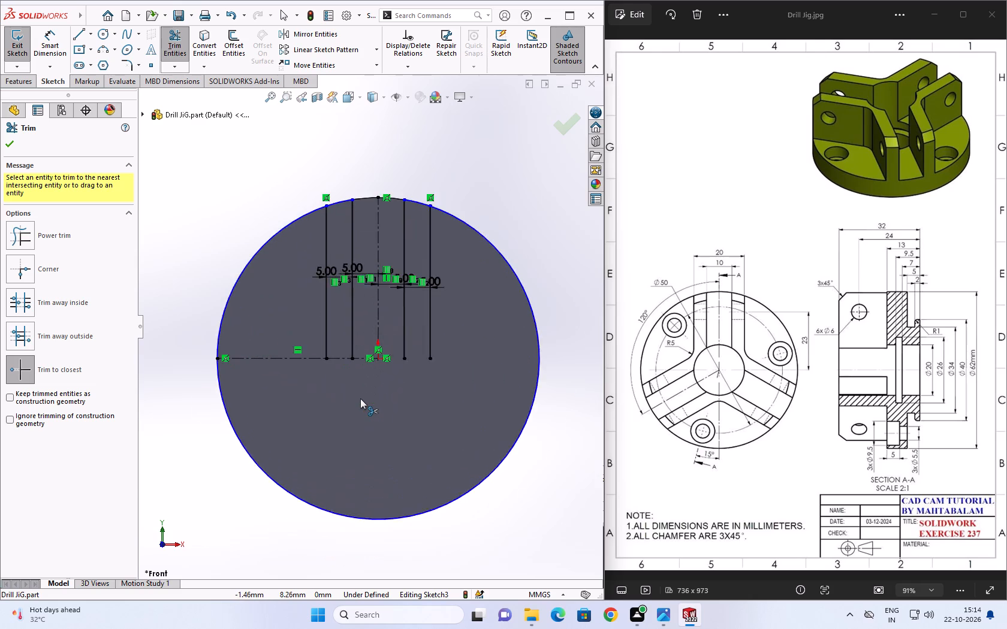
scroll(360, 398, "down", 1)
scroll(421, 213, "down", 2)
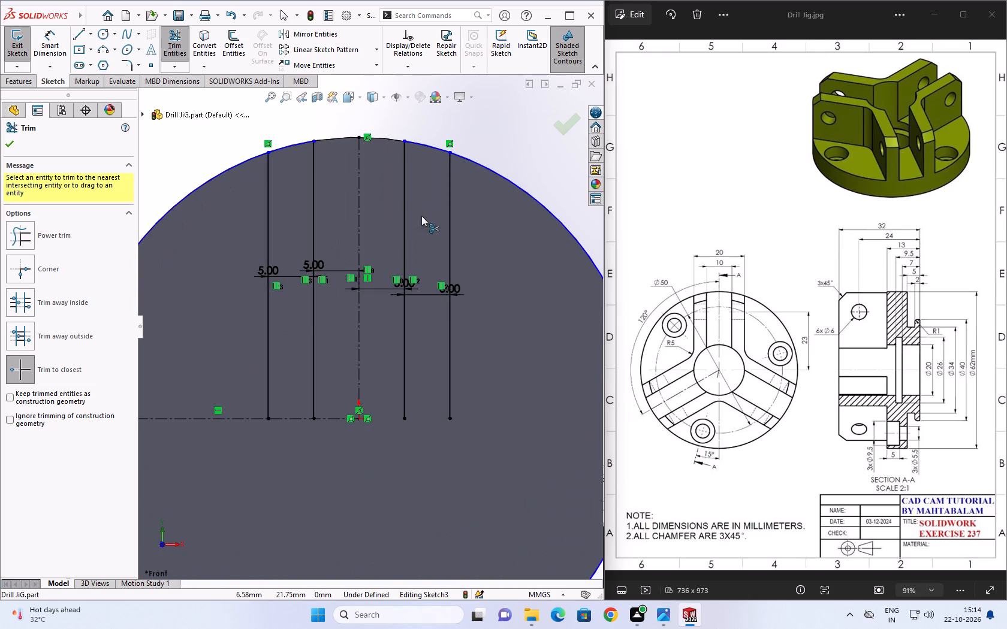
scroll(408, 233, "up", 3)
key("Escape")
key("Escape")
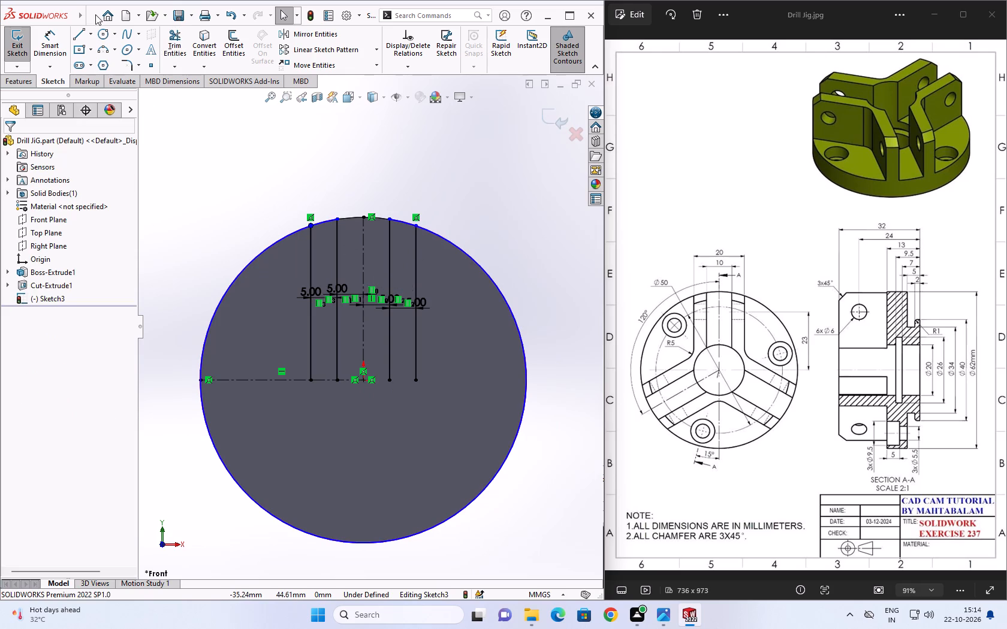
Sketch a circle centred on the origin and set its radius to 26/2 mm.
left_click(105, 35)
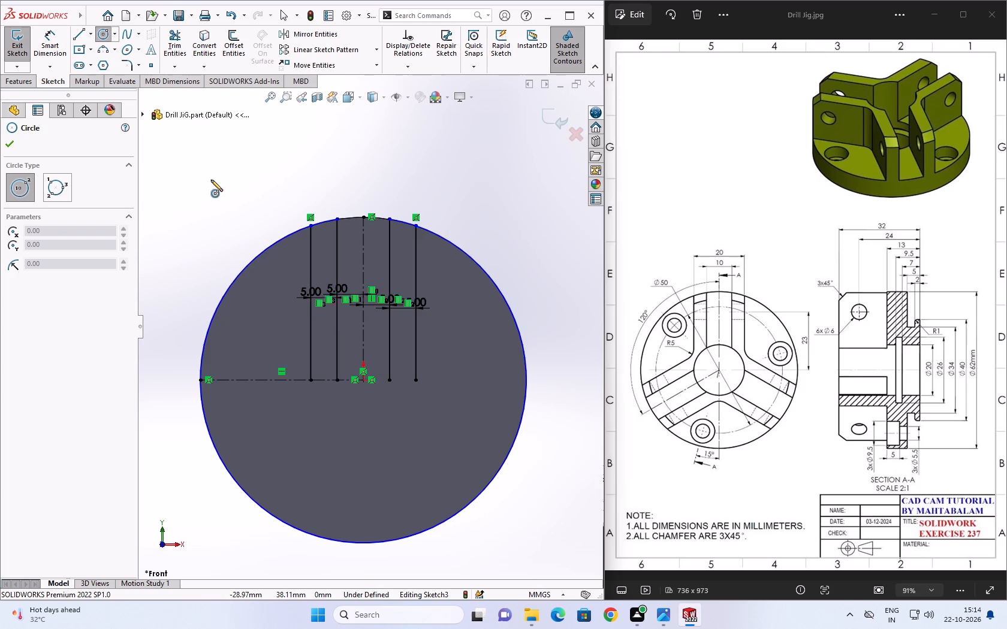
left_click(364, 382)
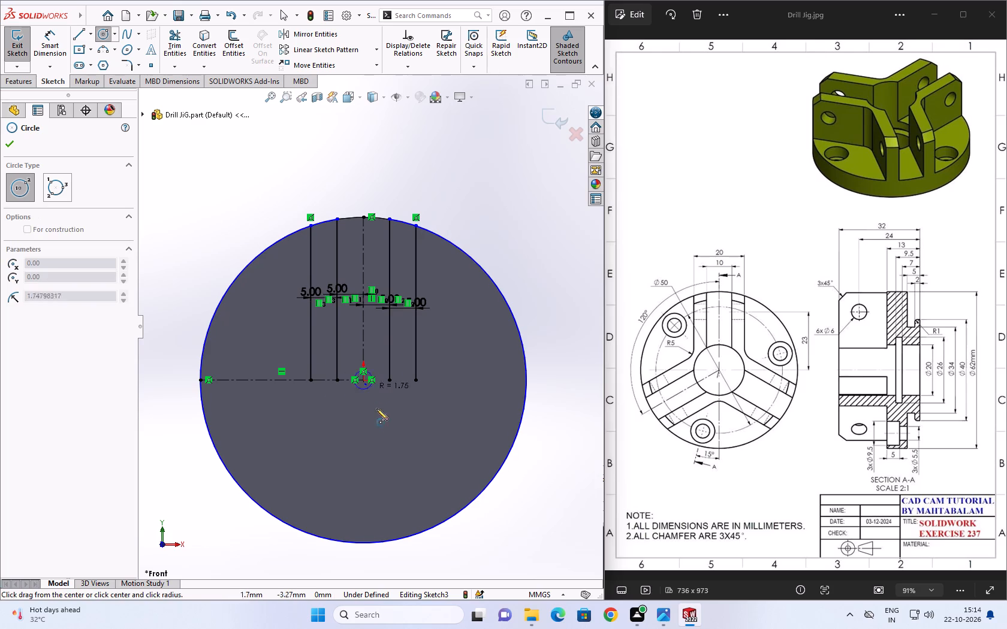
left_click(403, 450)
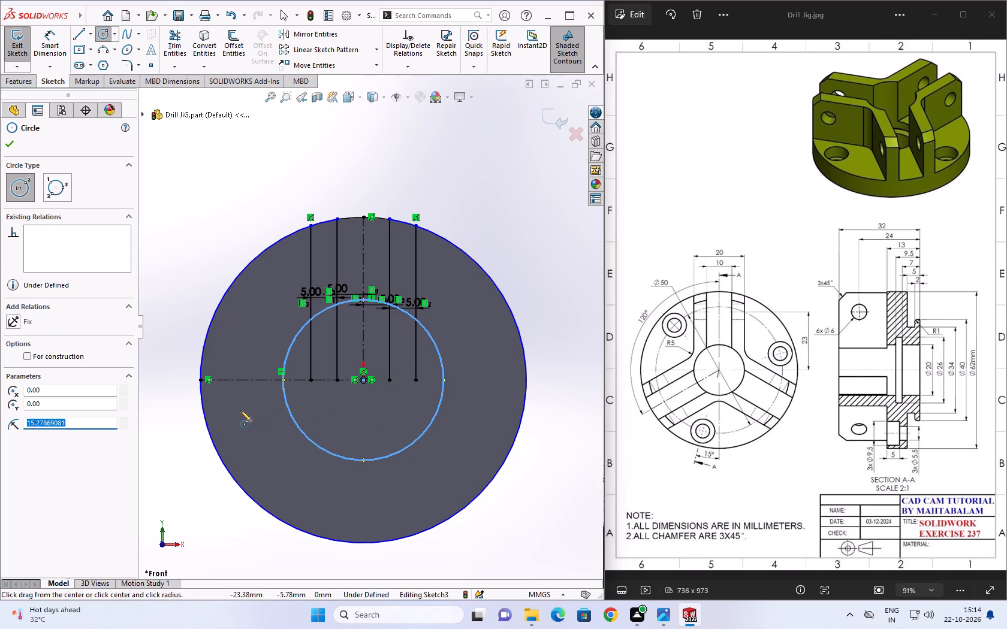
type("26/2")
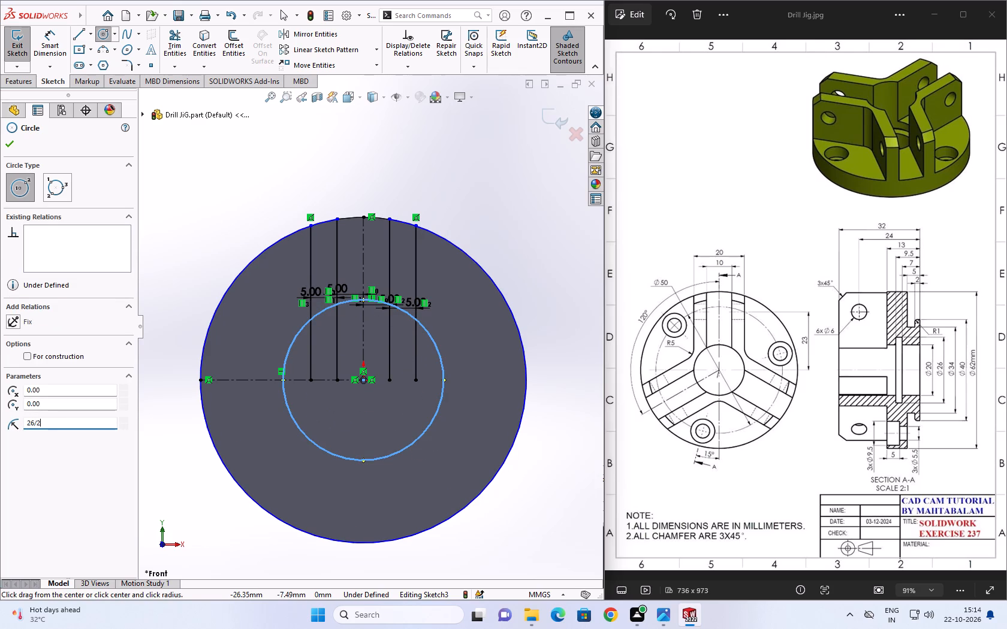
key("Return")
key("Escape")
key("Escape")
key("Escape")
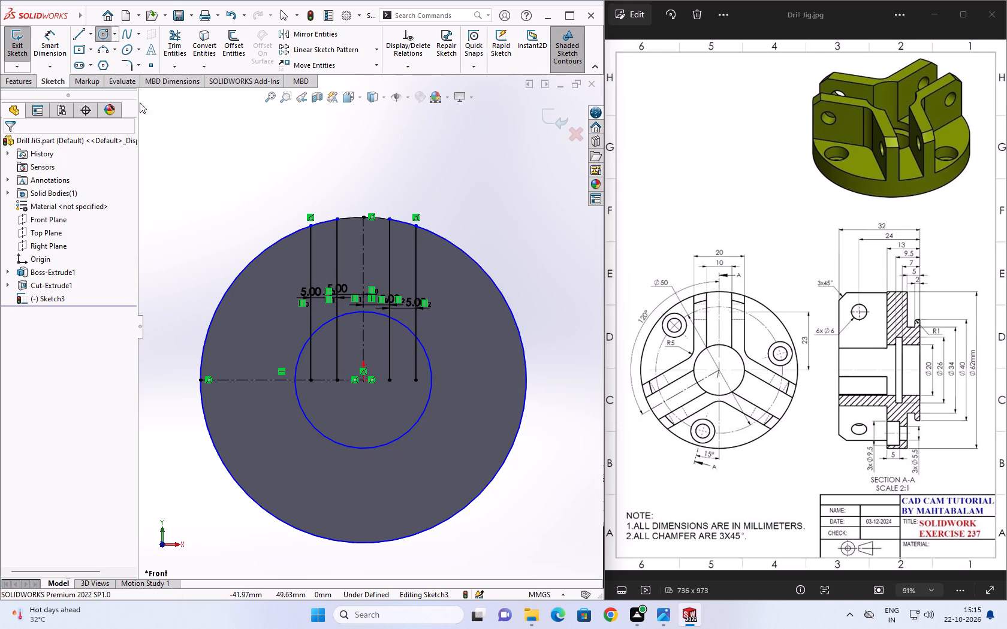
Trim away the lower part of the inner circle and the lower ends of the four vertical lines inside it.
left_click(166, 52)
left_click(300, 400)
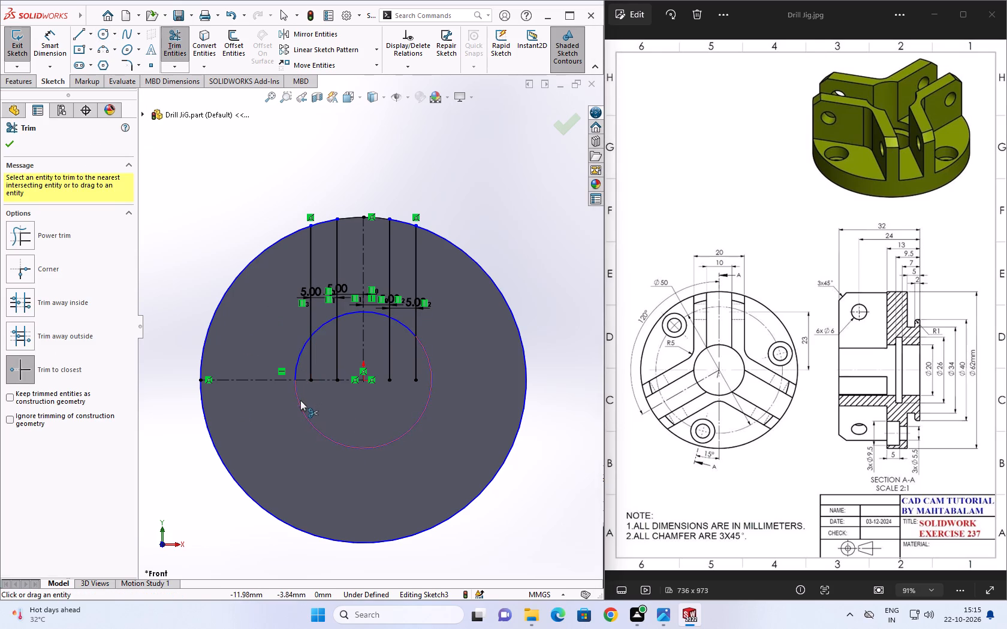
left_click(296, 360)
left_click(311, 361)
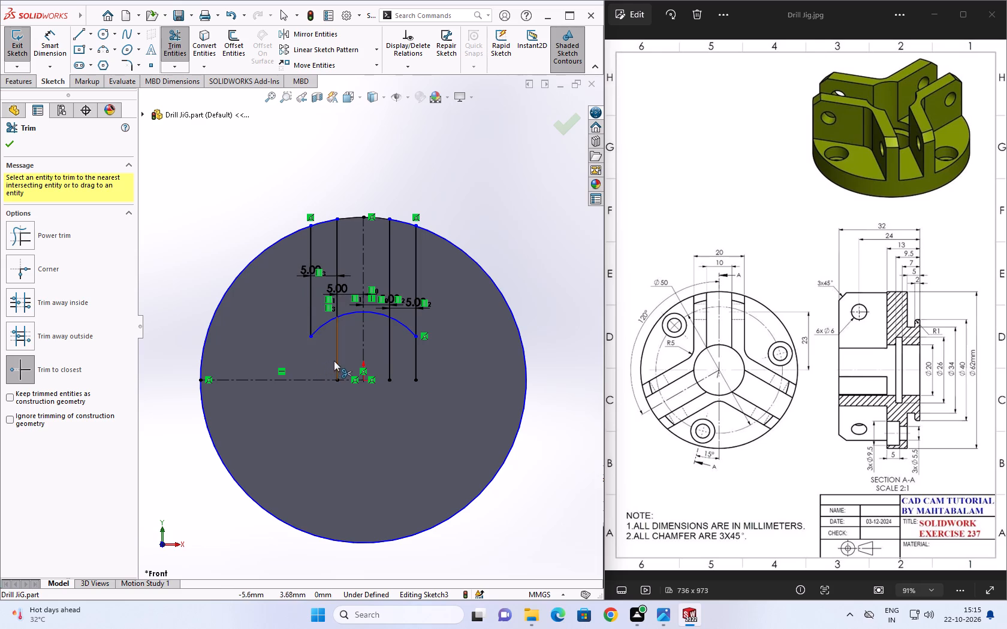
left_click(334, 361)
left_click(386, 352)
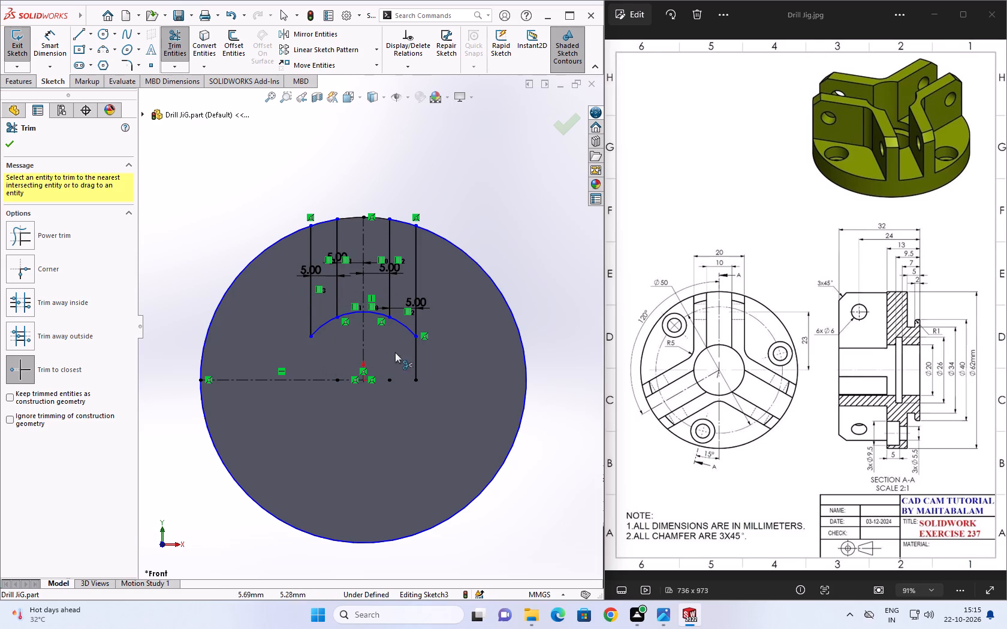
left_click(418, 356)
key("Escape")
key("Escape")
key("Escape")
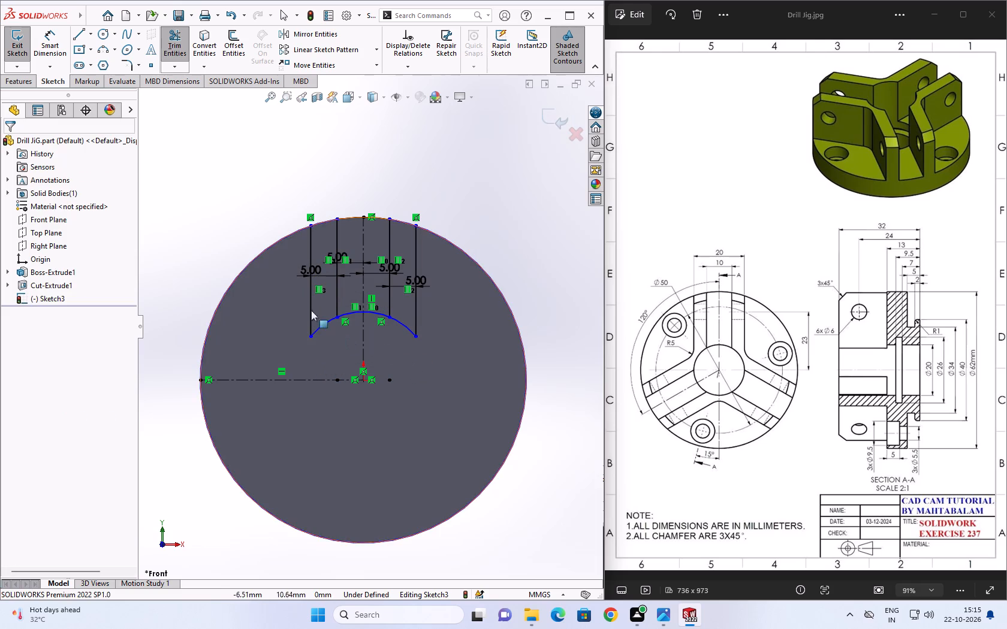
Circular-pattern the four vertical lines around the origin as 3 equally spaced instances over 360 degrees.
left_click(376, 50)
left_click(336, 85)
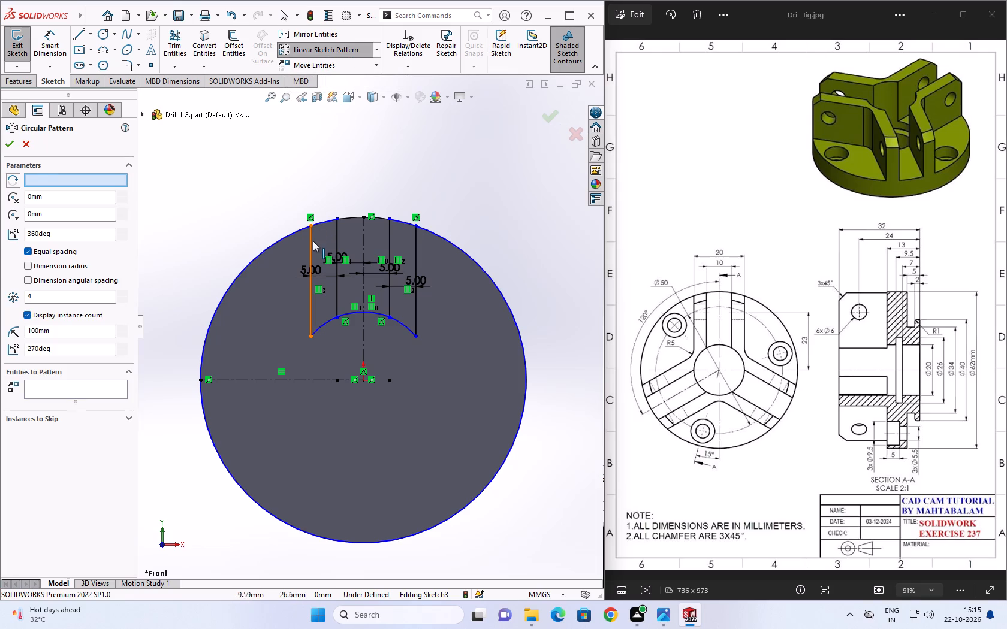
left_click(311, 241)
left_click(336, 237)
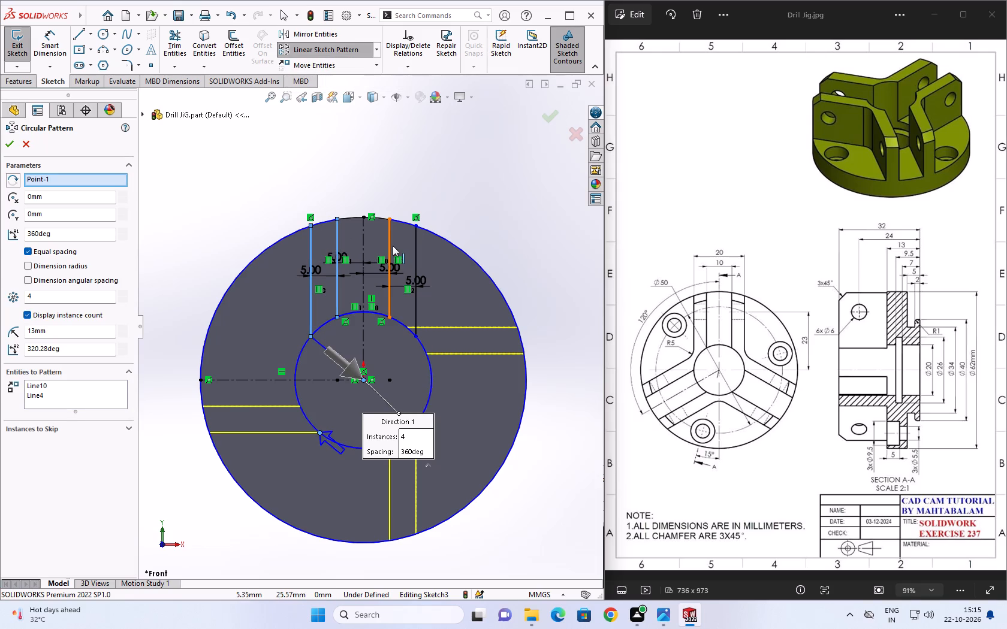
left_click(393, 246)
left_click(414, 253)
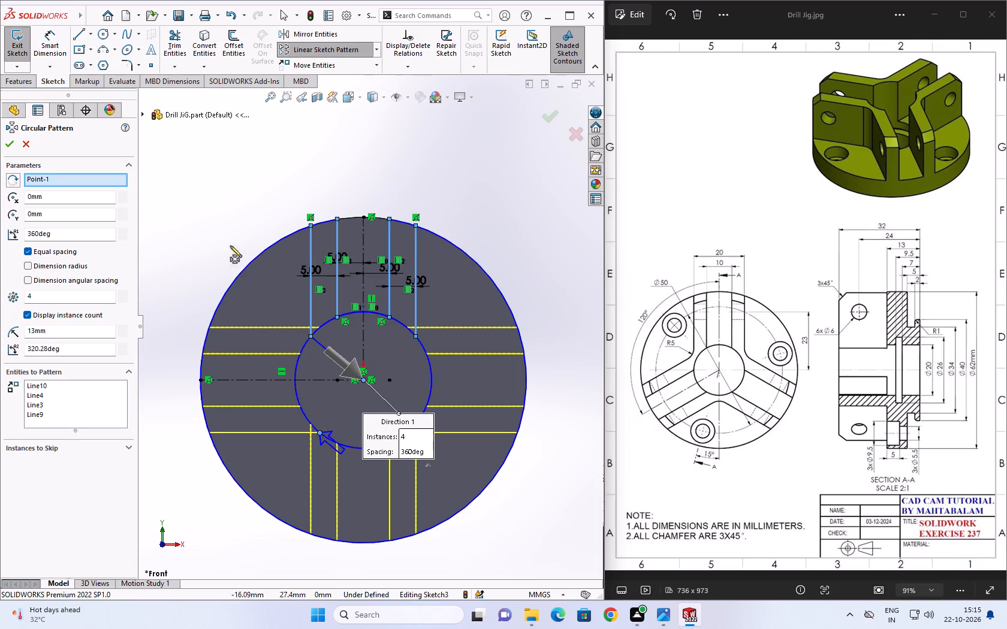
double_click(91, 297)
key("3")
key("Return")
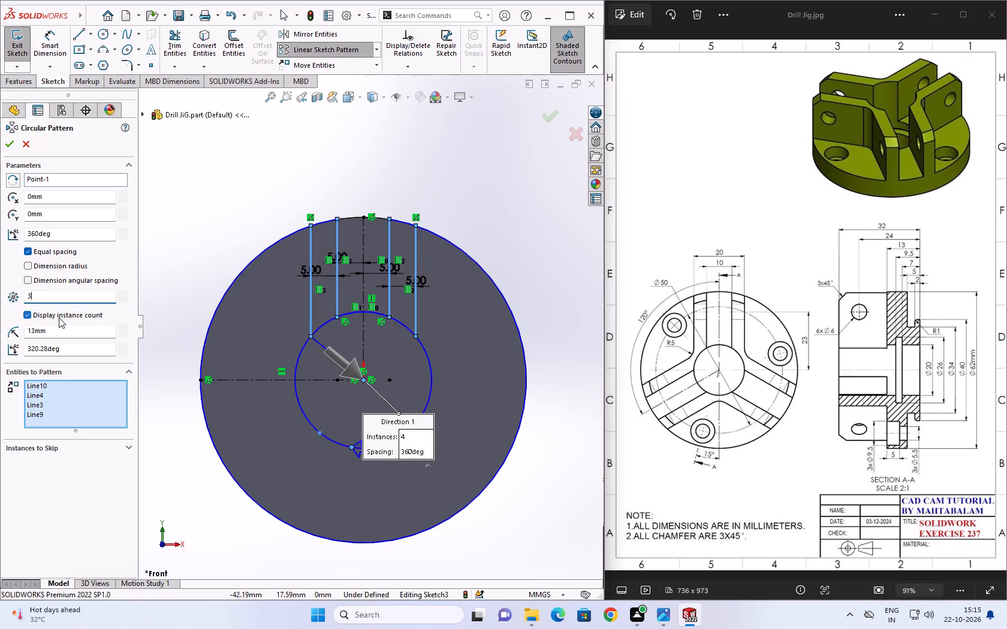
left_click(14, 149)
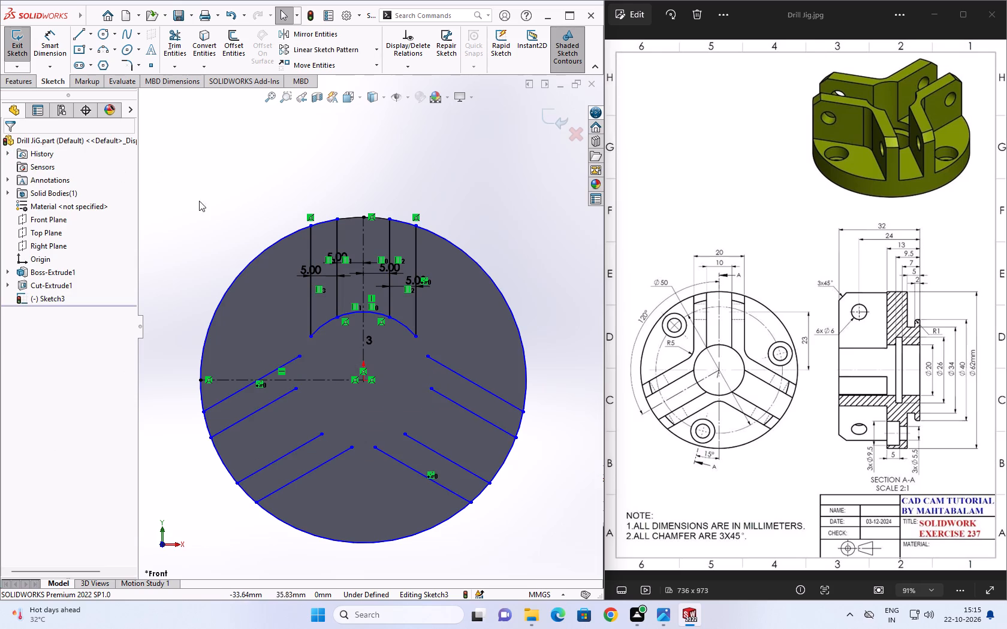
key("Escape")
key("Escape")
key("Escape")
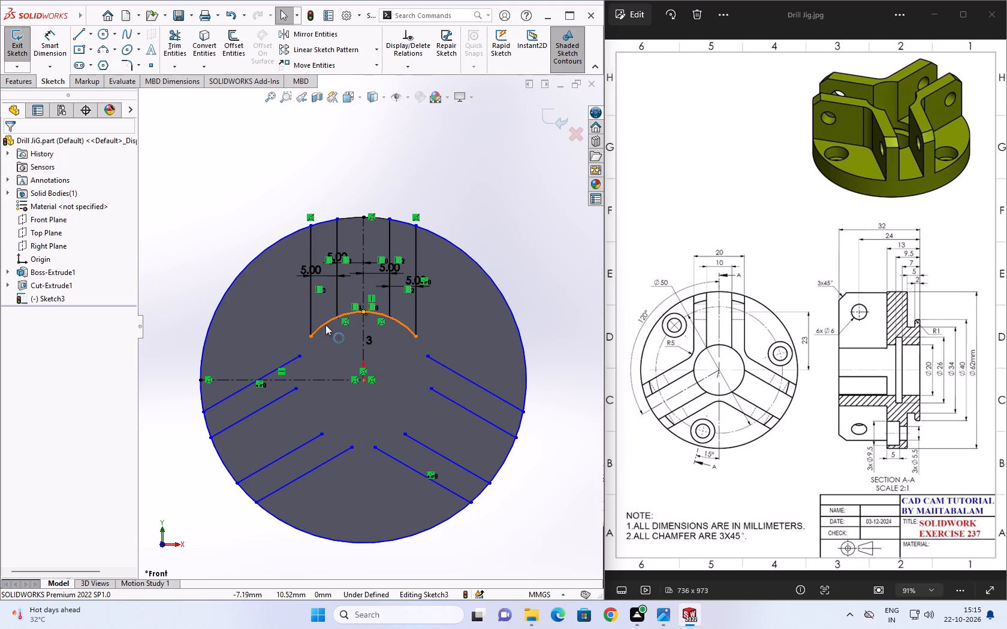
key("Escape")
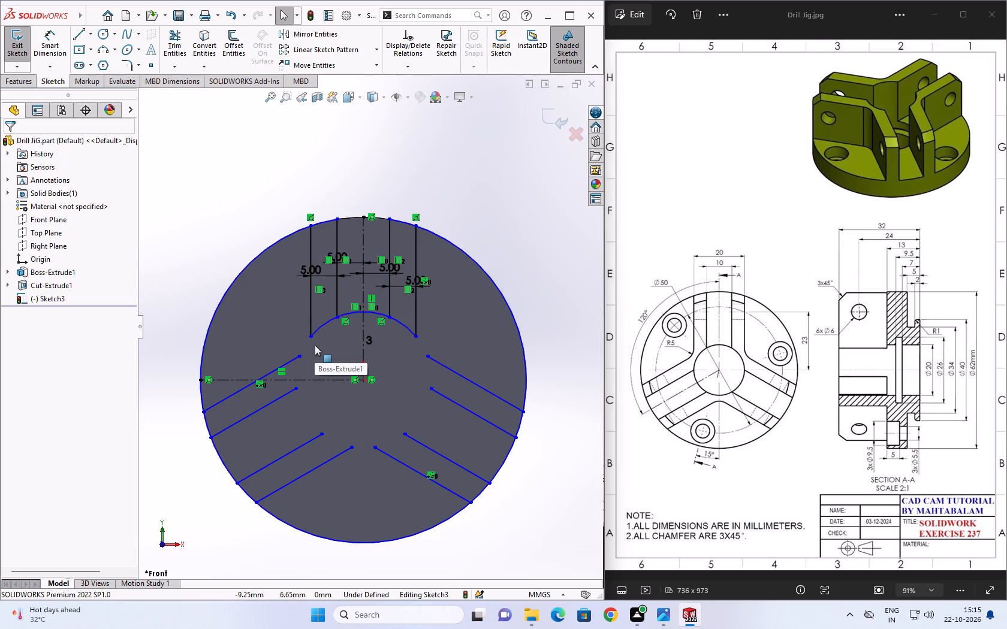
key("Escape")
Delete the remaining inner arc that joins the lower ends of the vertical lines.
left_click(322, 330)
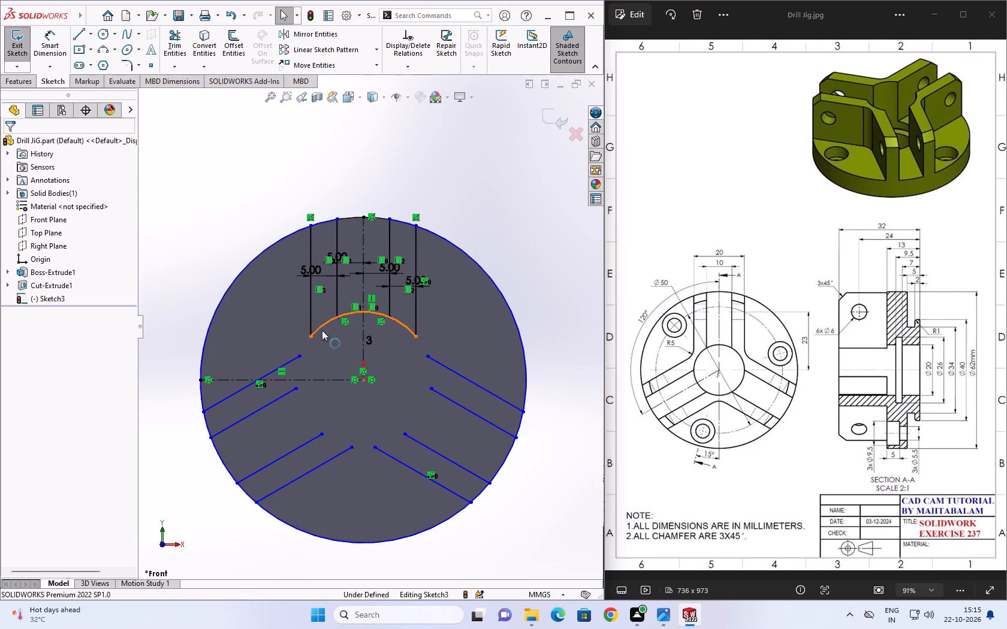
key("Delete")
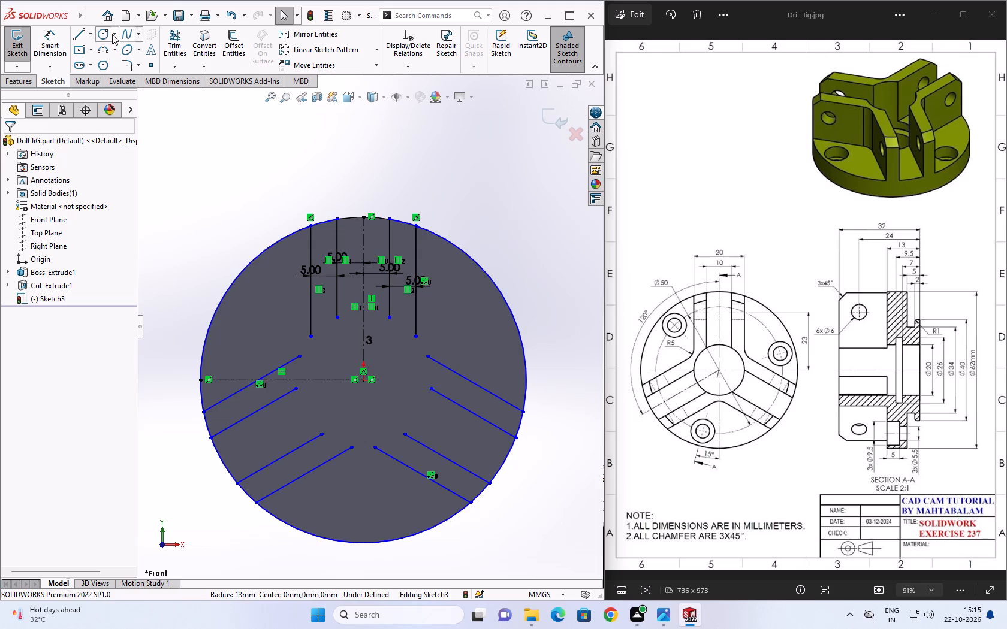
Sketch a full circle centred on the origin with a radius of 26/2 mm.
left_click(108, 35)
left_click(366, 382)
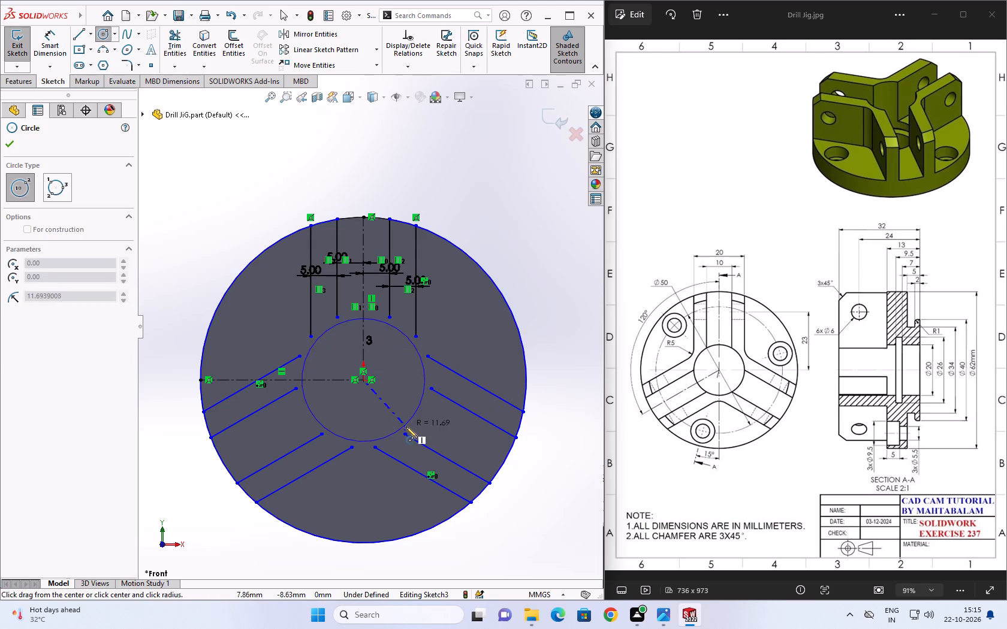
left_click(407, 428)
type("26/2")
key("Return")
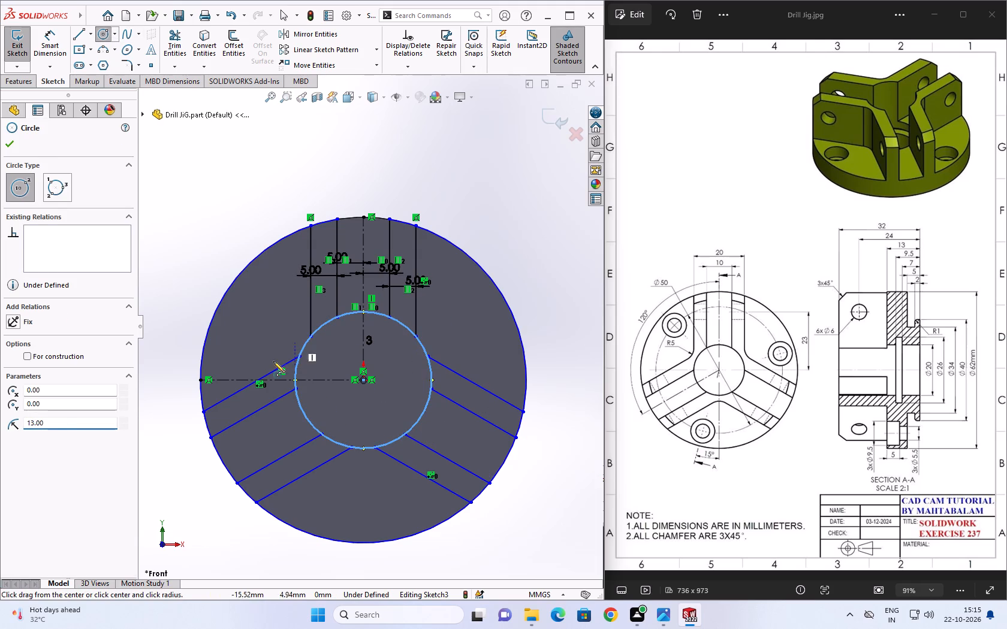
key("Escape")
key("Escape")
key("Escape")
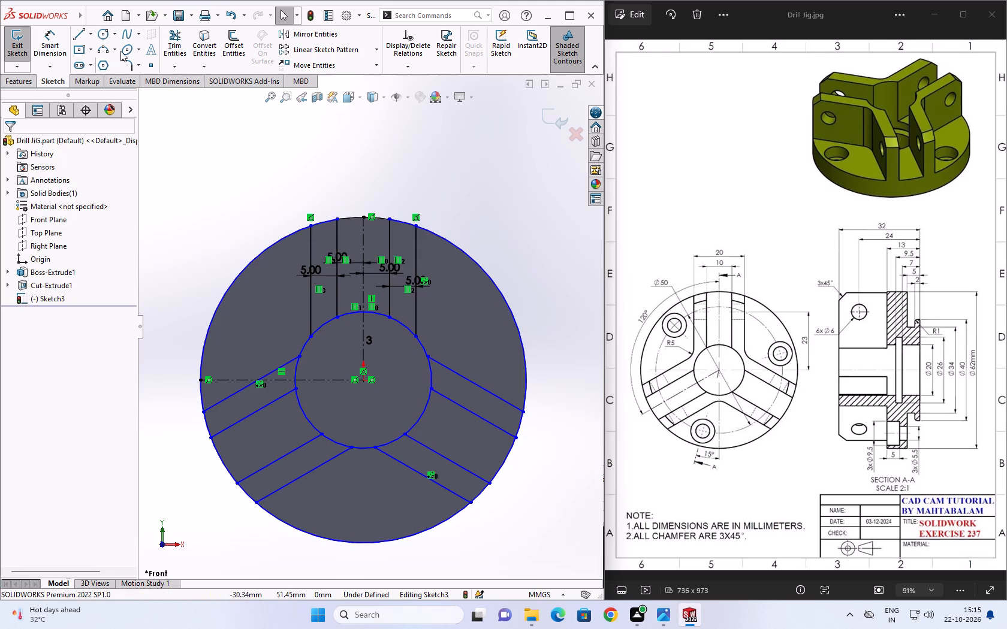
Trim the outer circle's arcs between the ribs, leaving only the short arcs that close the rib ends.
left_click(168, 40)
left_click(256, 261)
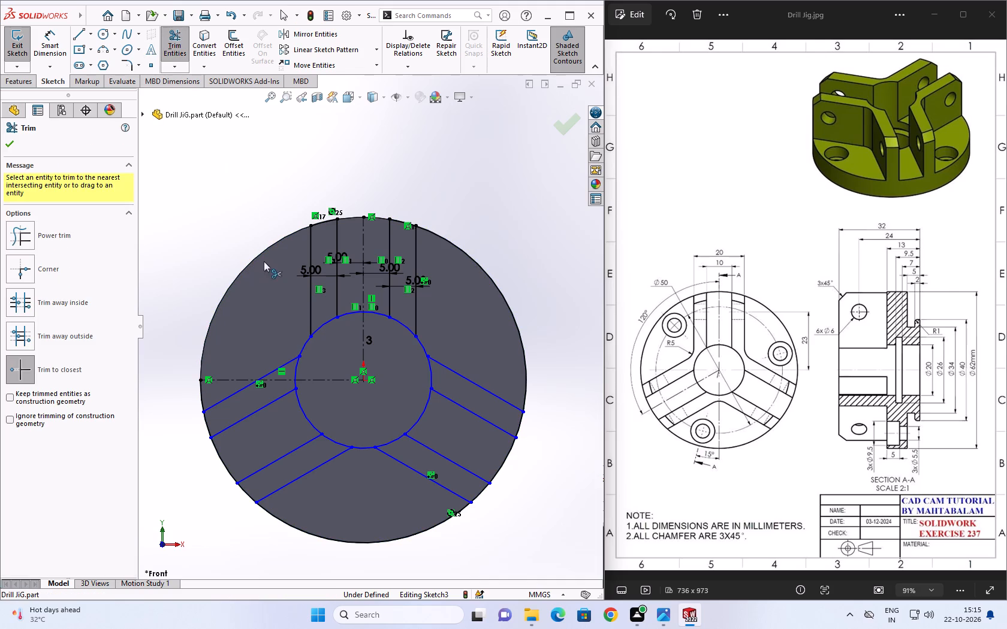
left_click(506, 464)
scroll(530, 413, "down", 6)
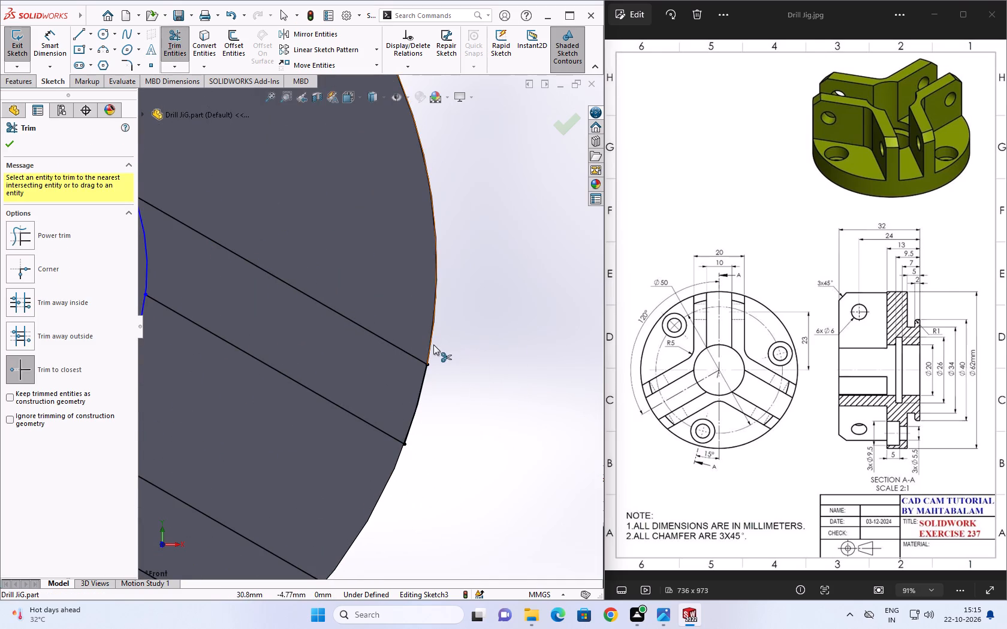
left_click(430, 344)
scroll(451, 413, "down", 6)
scroll(412, 448, "up", 6)
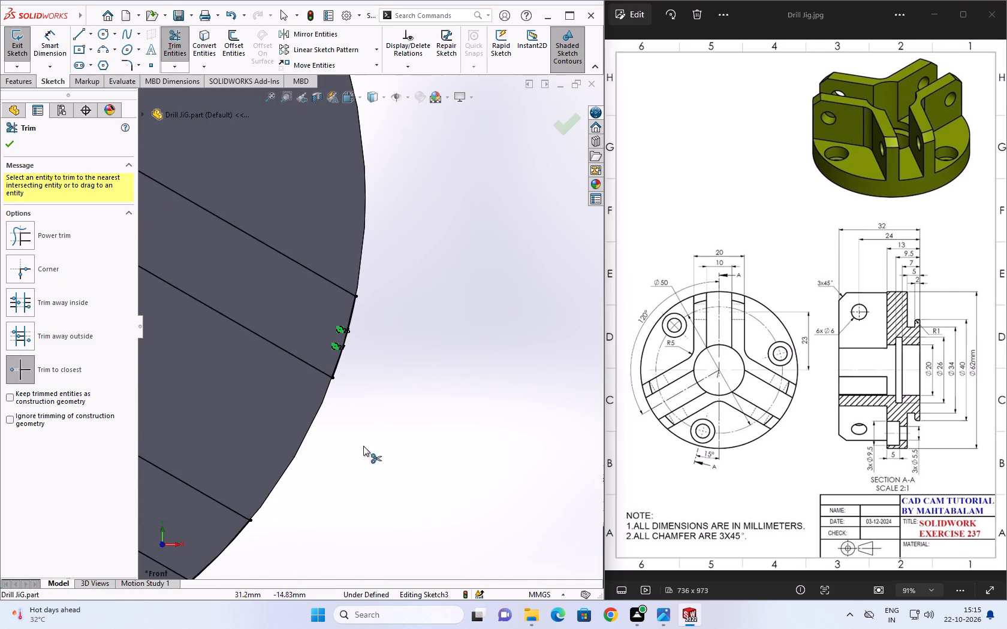
scroll(313, 468, "up", 6)
left_click(285, 419)
scroll(279, 419, "down", 4)
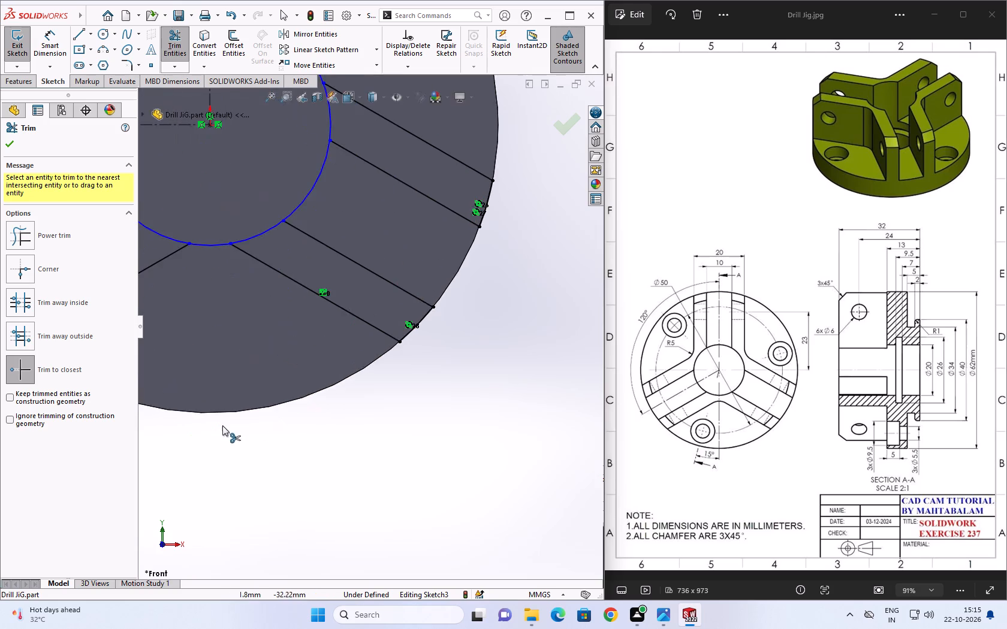
scroll(216, 425, "up", 6)
scroll(228, 303, "down", 6)
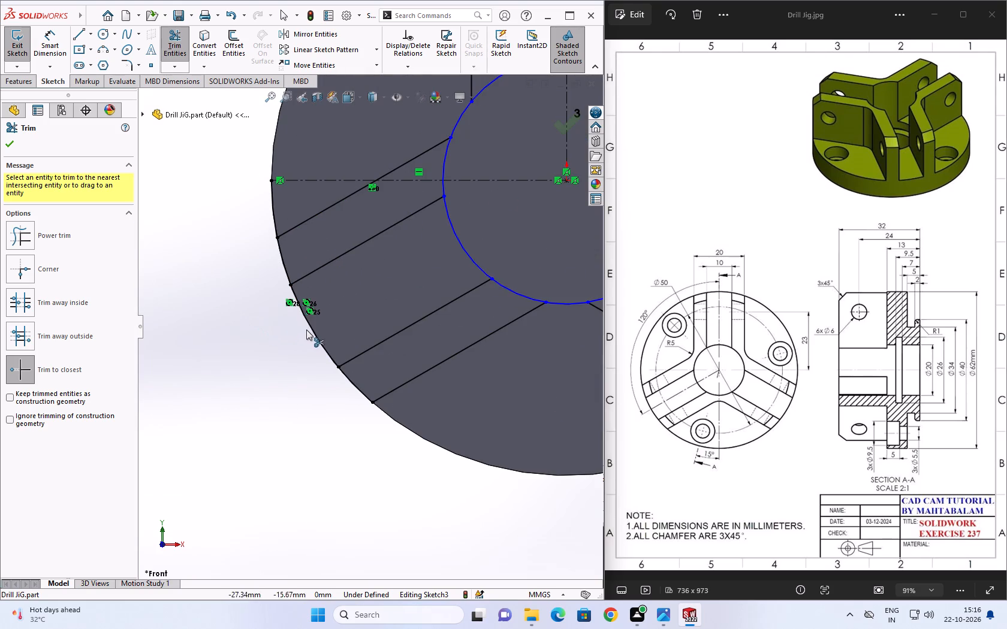
left_click(307, 328)
scroll(261, 393, "down", 1)
scroll(258, 391, "up", 6)
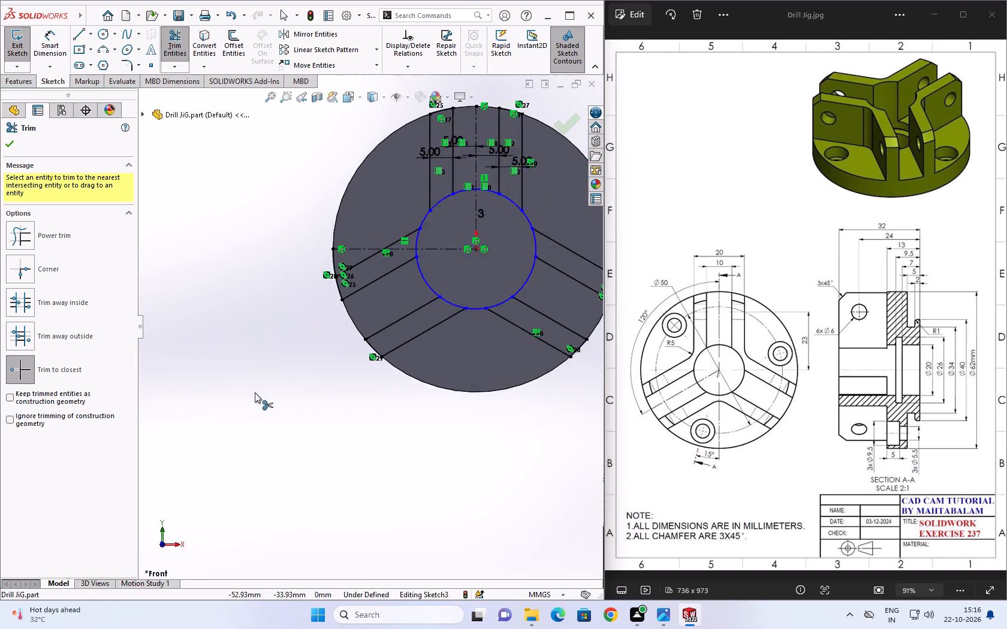
Trim the inner circle's arcs at the roots of all six ribs, including the small remnant at the horizontal centerline.
scroll(429, 237, "down", 3)
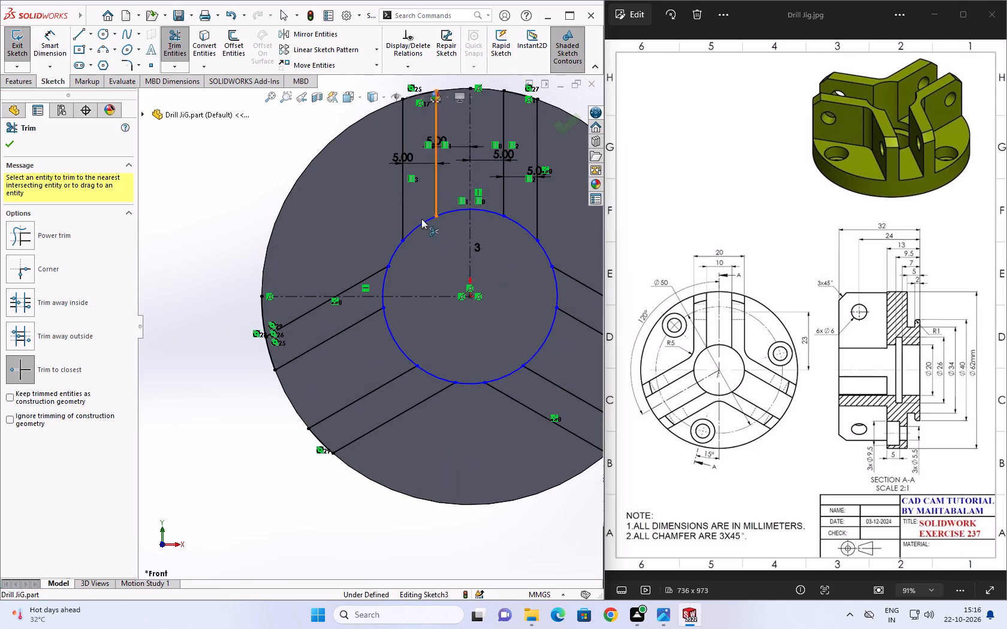
left_click(415, 230)
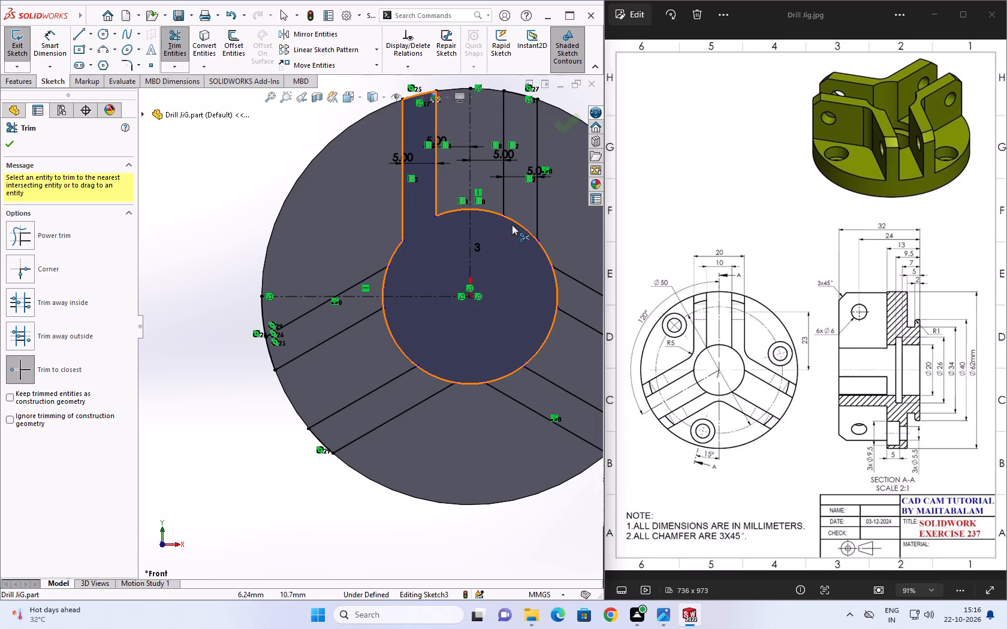
left_click(522, 227)
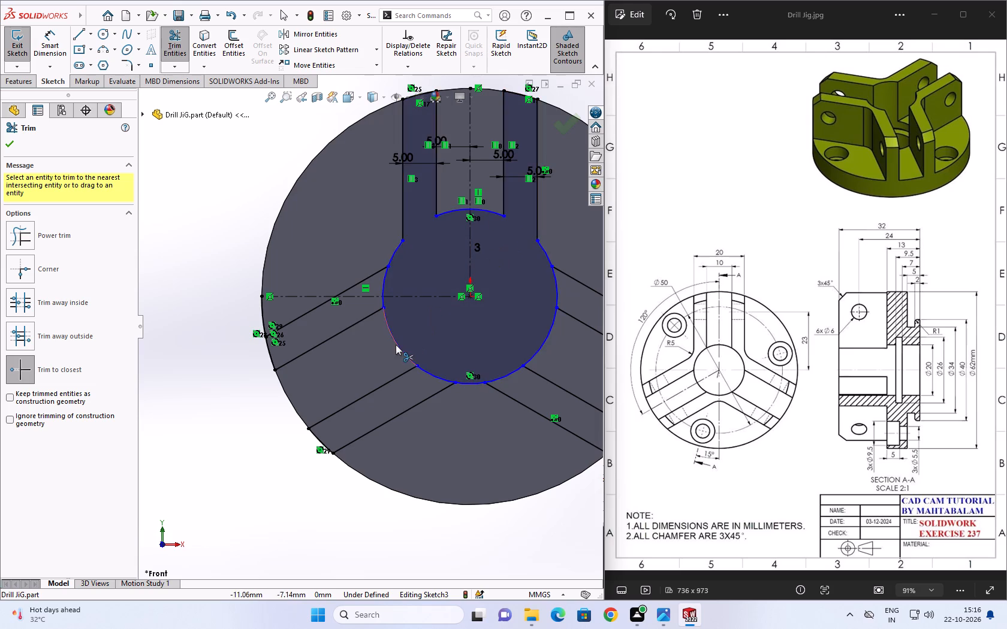
left_click(429, 371)
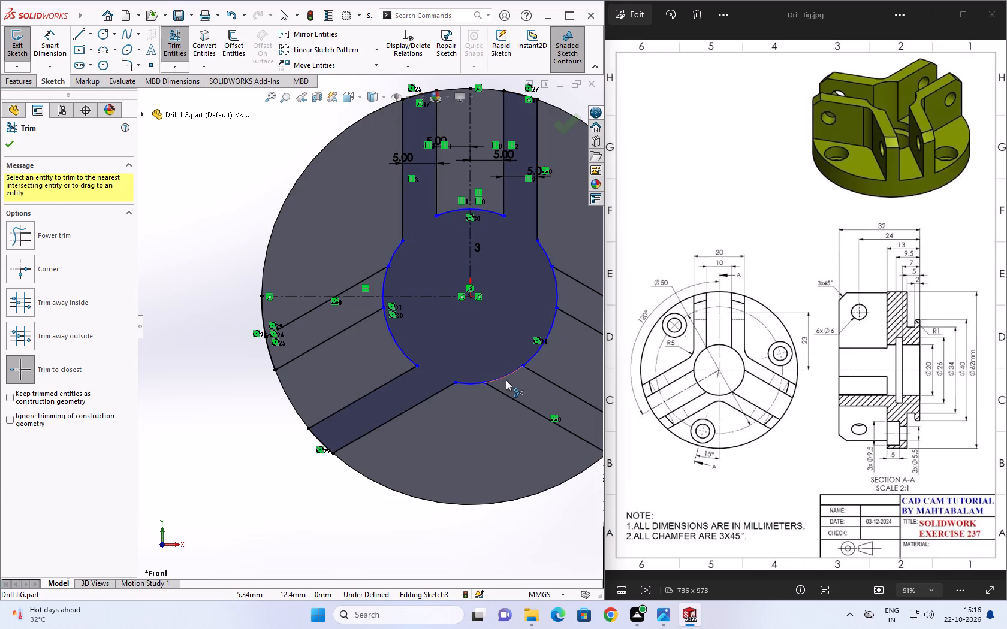
left_click(507, 377)
left_click(558, 286)
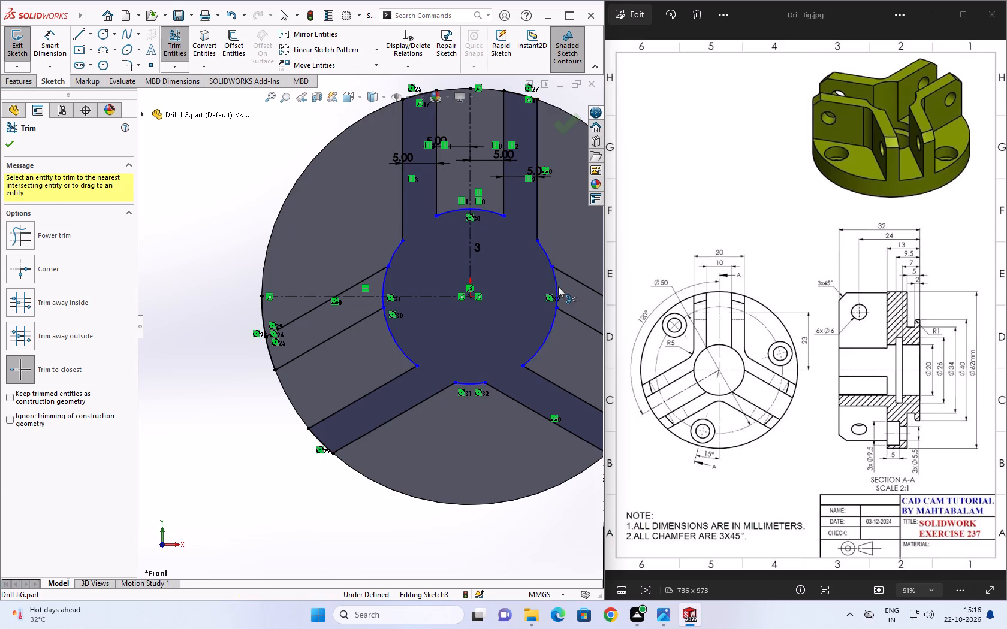
left_click(382, 279)
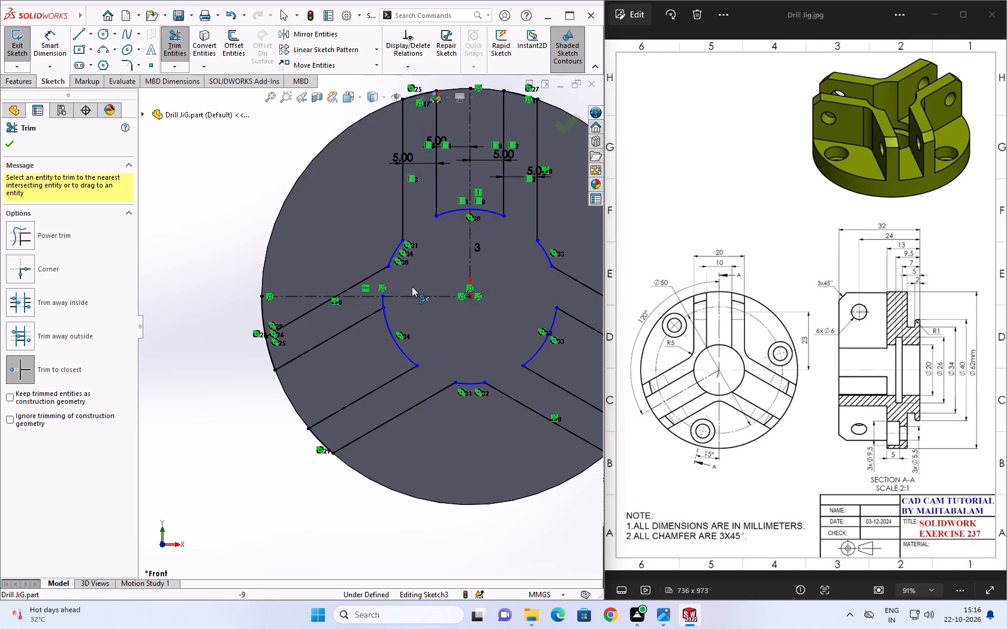
scroll(432, 291, "down", 2)
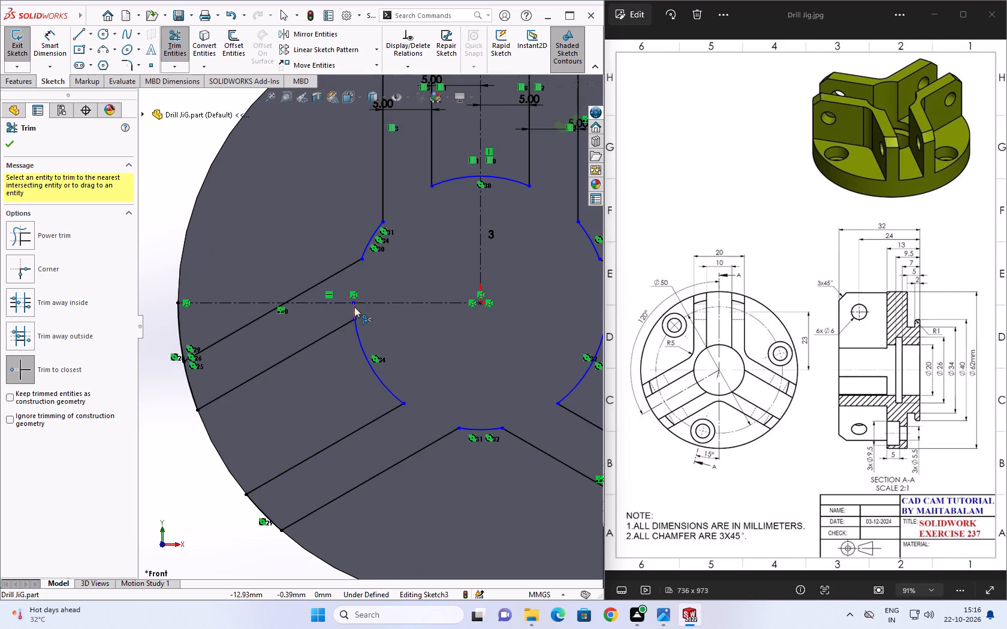
left_click(354, 307)
Trim the leftover outer arc between the horizontal centerline's end and the adjacent rib line.
scroll(372, 323, "down", 2)
scroll(370, 325, "up", 5)
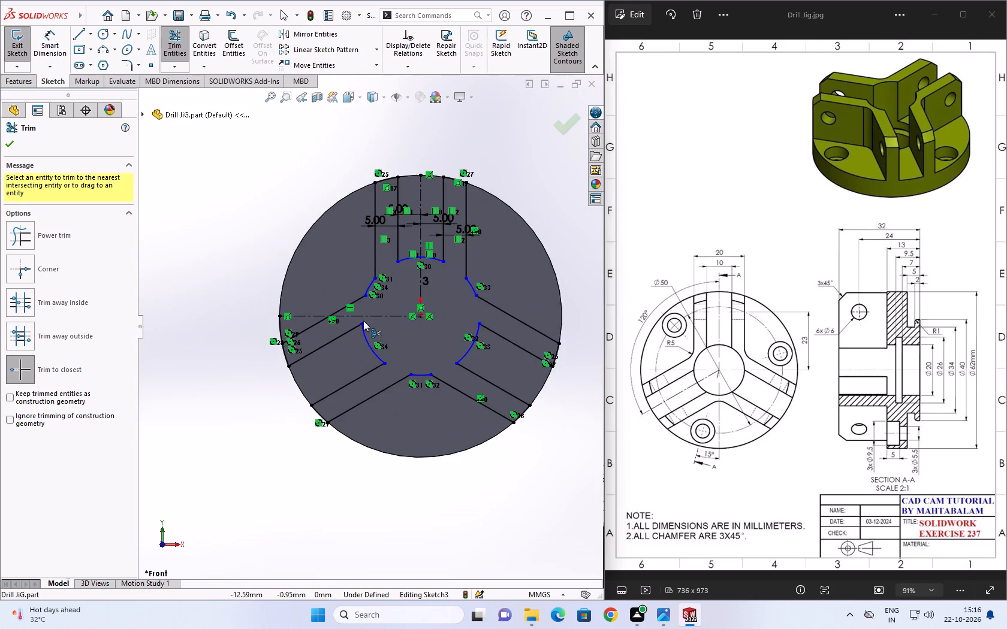
middle_click_drag(347, 440, 390, 367)
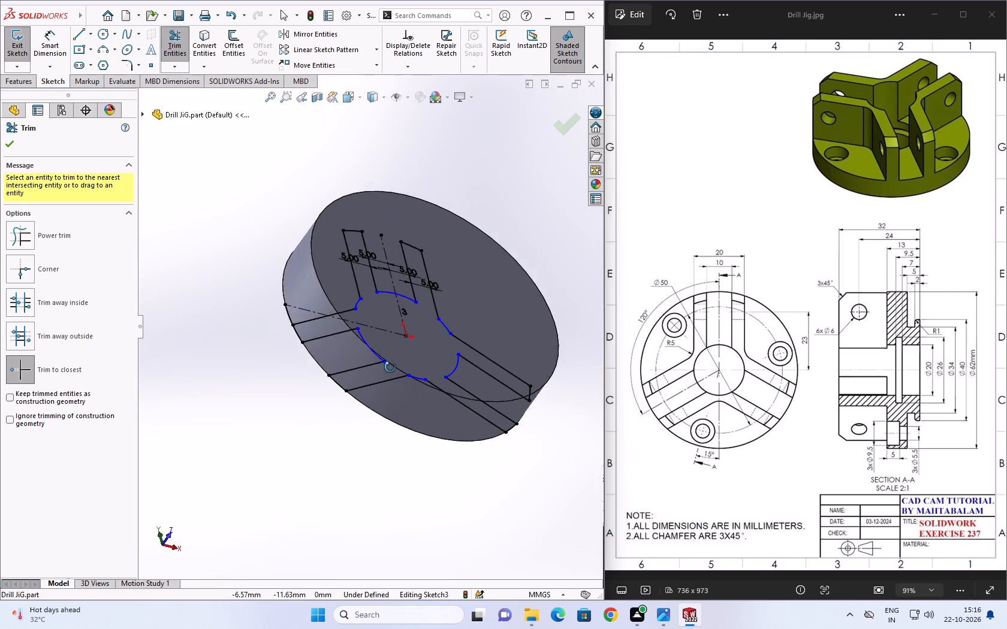
middle_click_drag(390, 367, 512, 262)
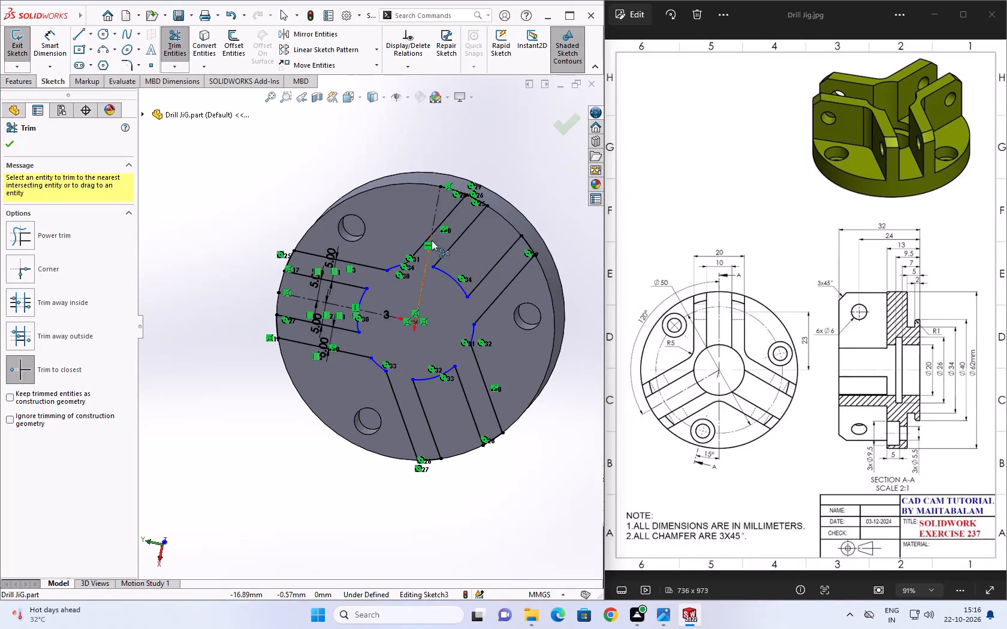
scroll(451, 192, "down", 5)
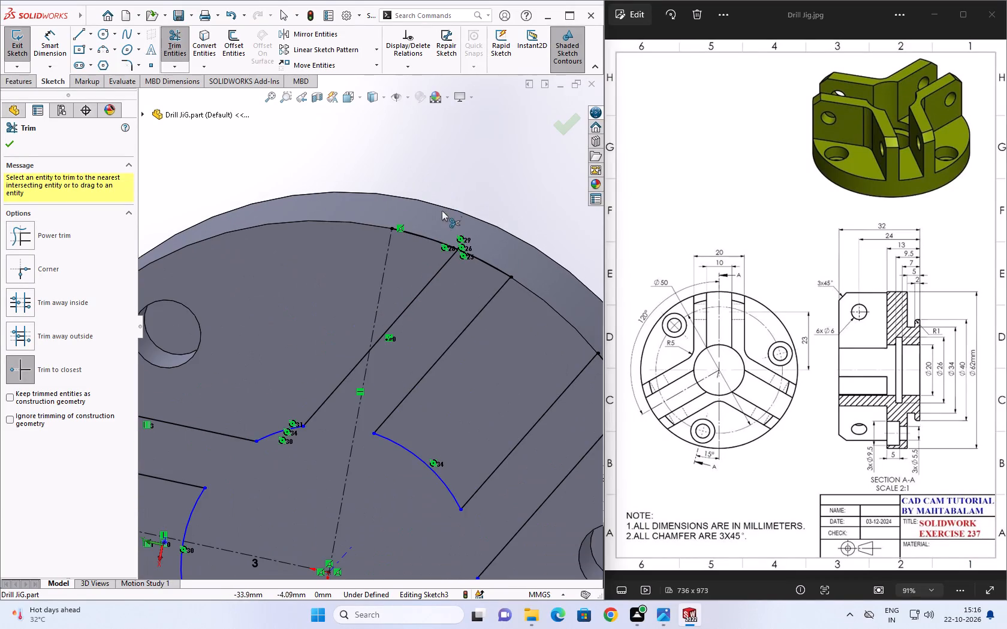
left_click(425, 239)
scroll(415, 312, "down", 4)
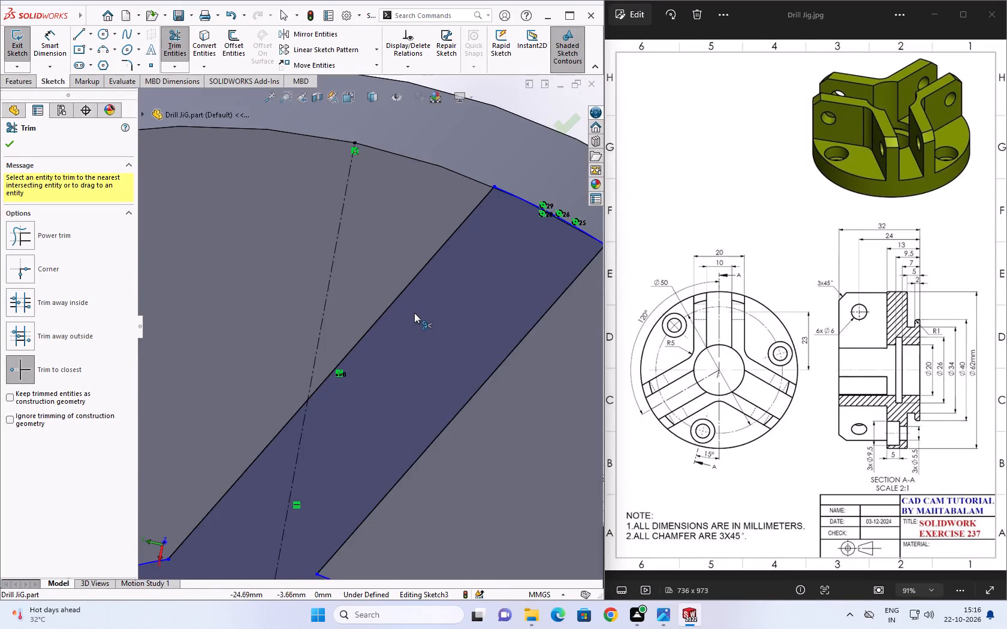
Examine the trimmed six-rib profile on the disc from several angles and finish trimming.
scroll(414, 315, "up", 9)
middle_click_drag(482, 437, 466, 447)
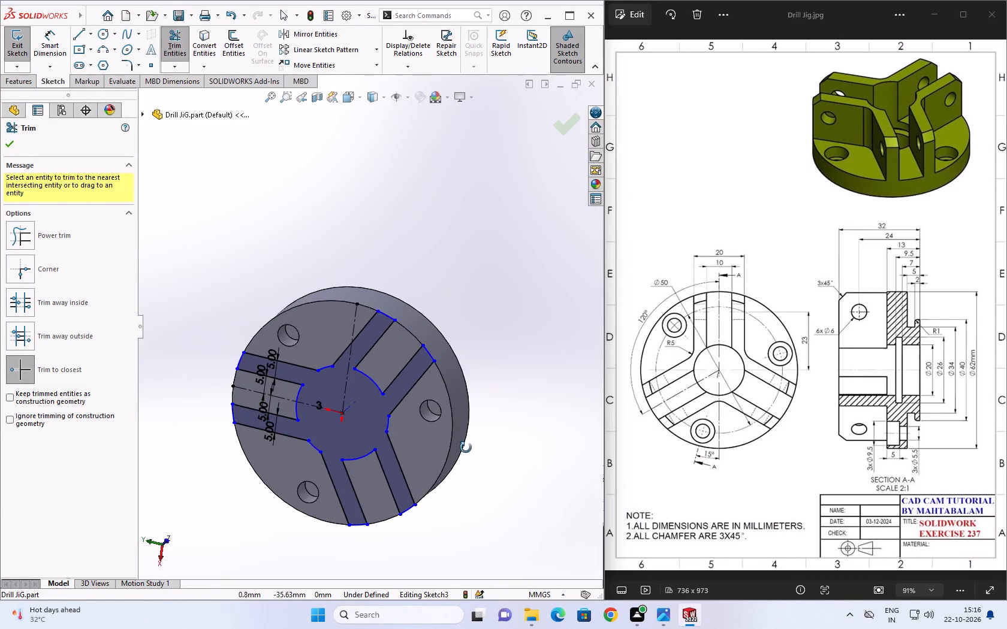
middle_click_drag(466, 447, 519, 319)
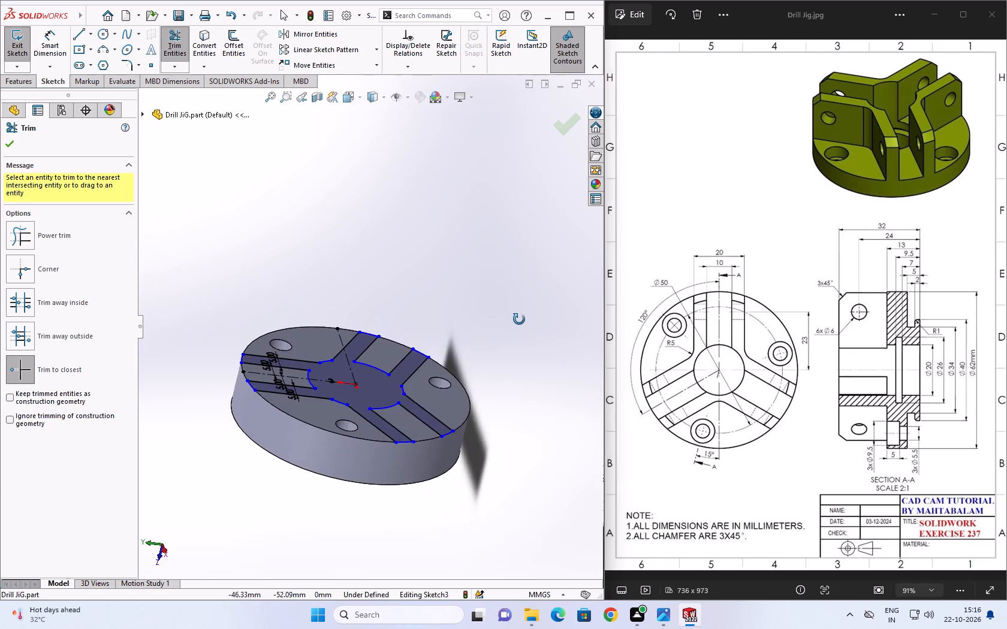
middle_click_drag(519, 319, 284, 571)
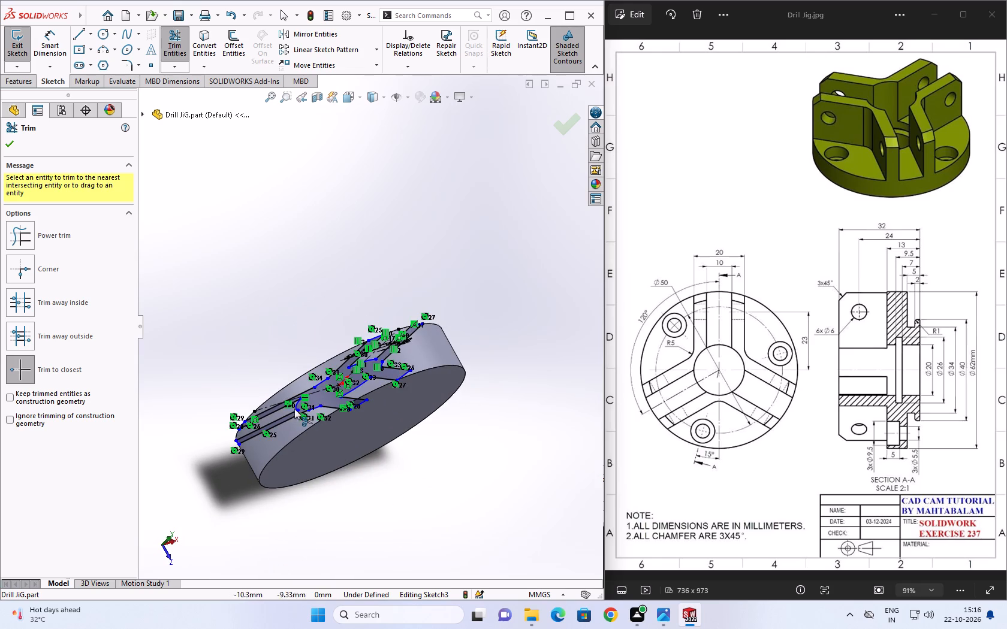
middle_click_drag(331, 310, 364, 335)
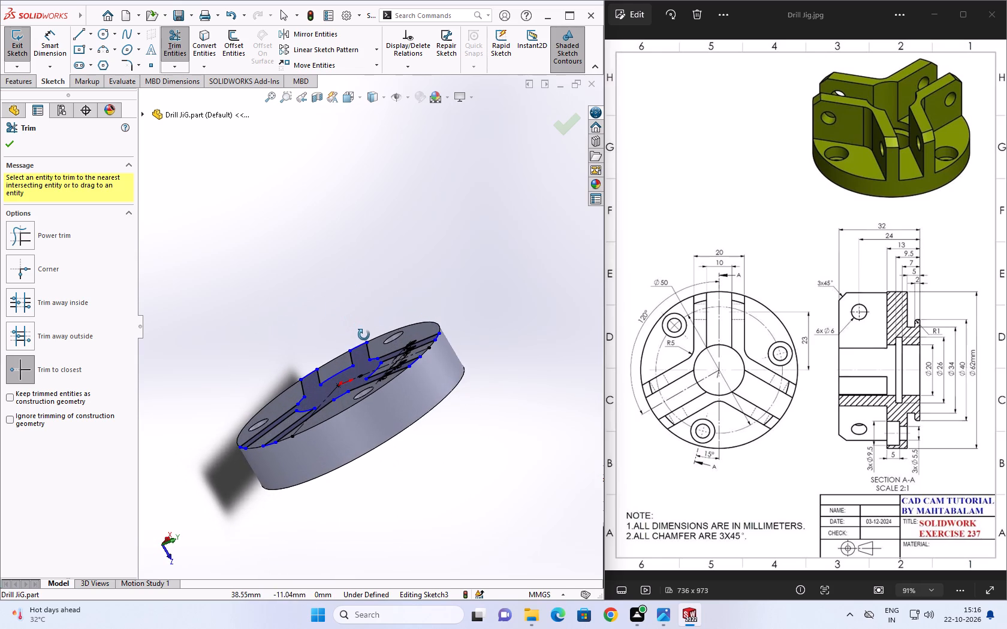
middle_click_drag(364, 335, 419, 350)
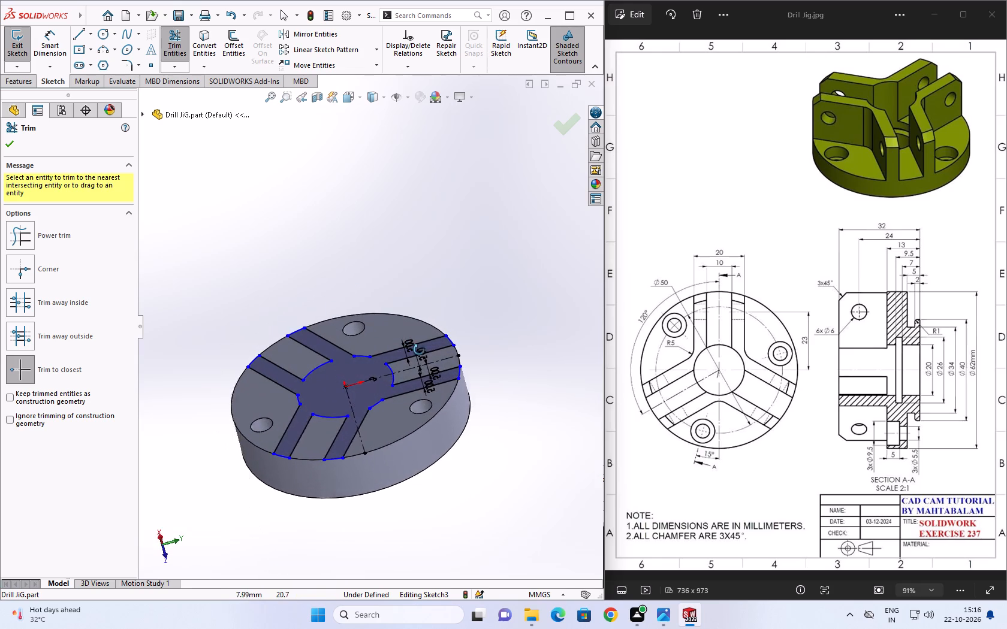
middle_click_drag(419, 350, 441, 367)
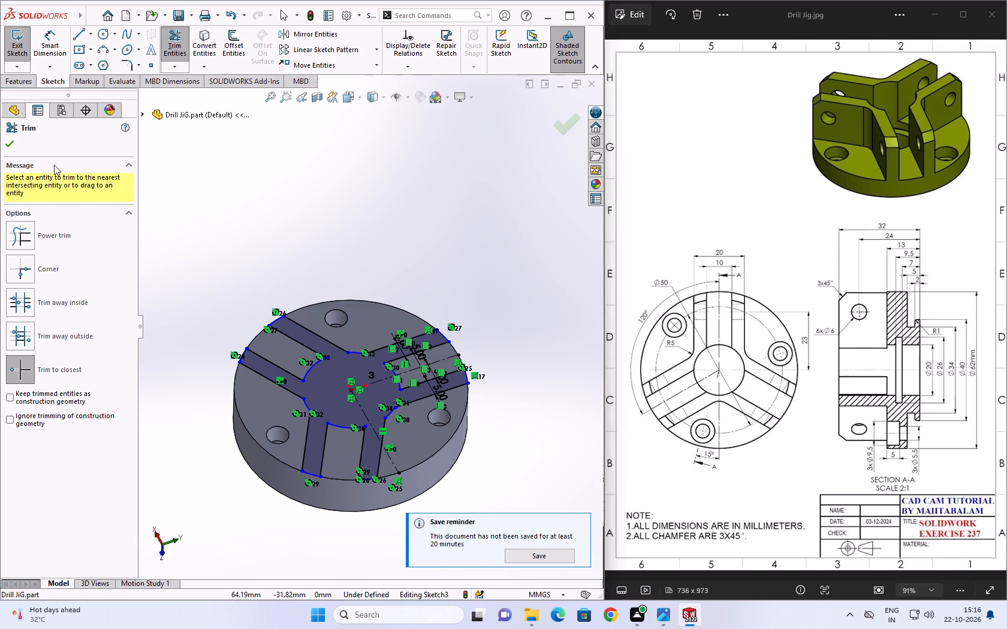
left_click(11, 145)
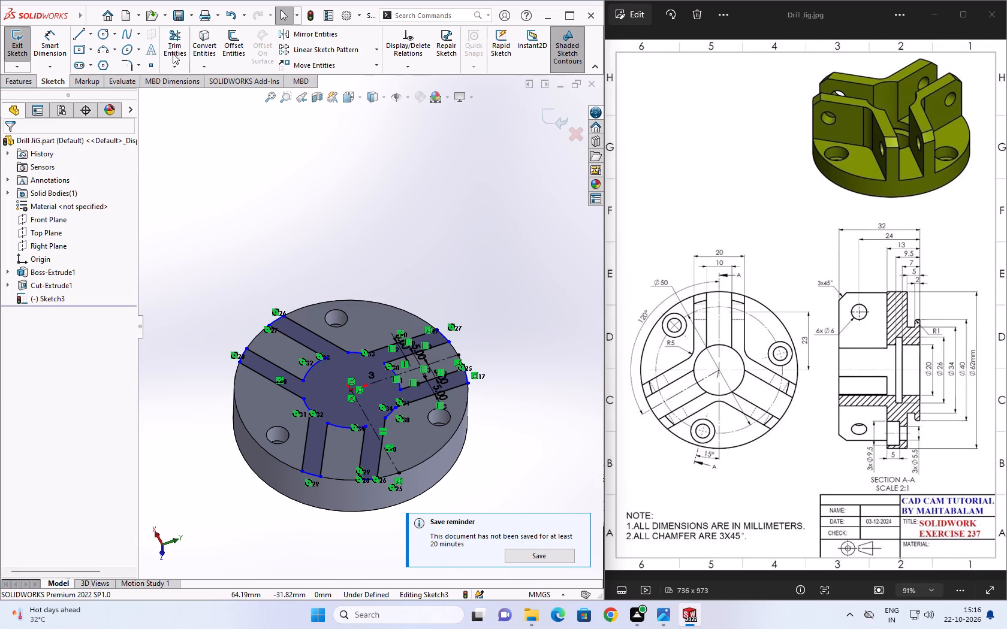
Start a blind boss extrusion of the six-rib profile, reversed to rise away from the disc, with a 32 mm depth.
left_click(33, 77)
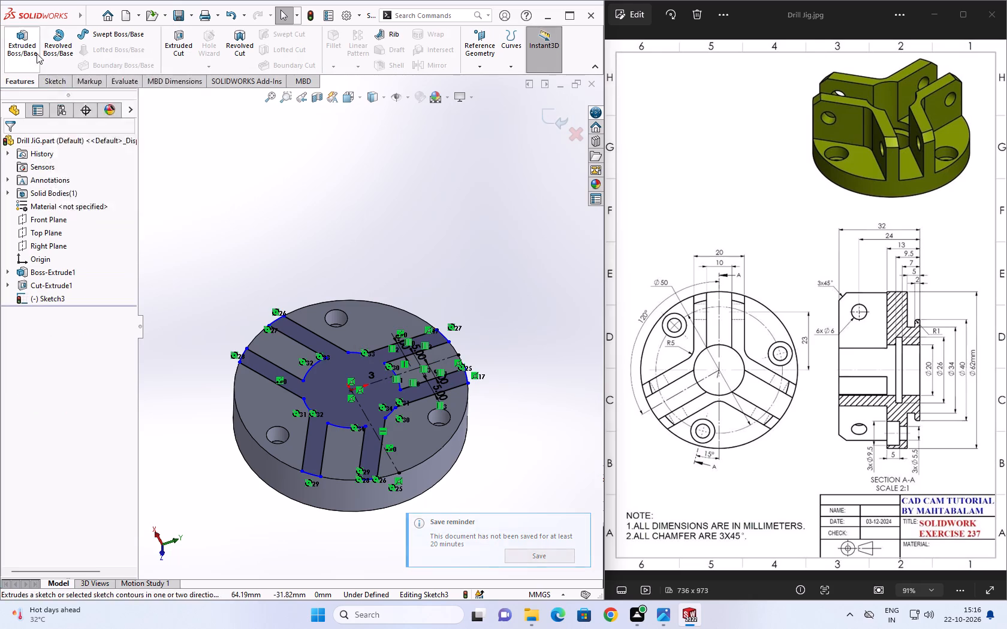
left_click(29, 49)
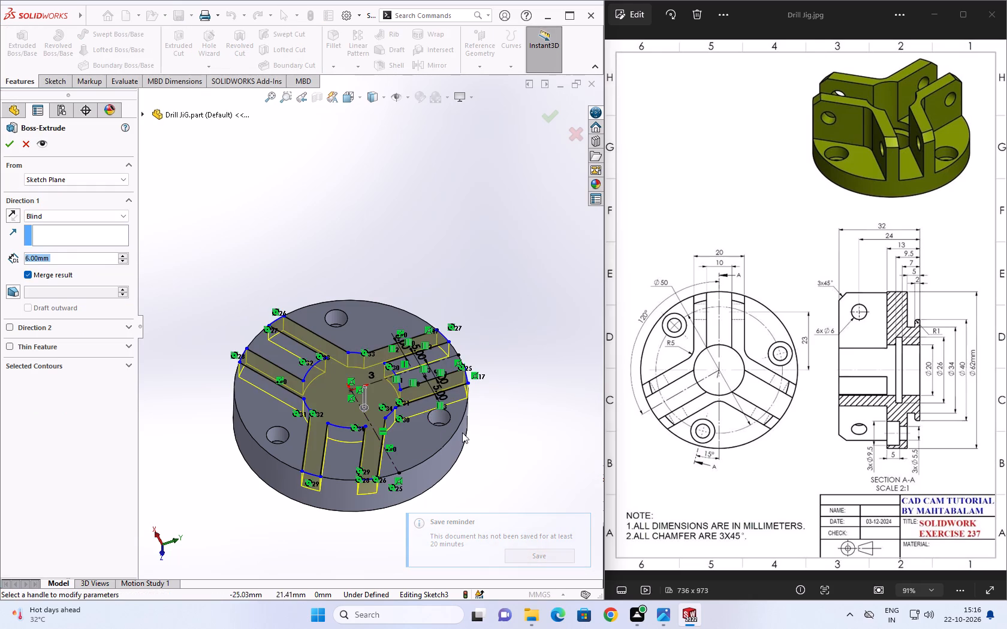
middle_click_drag(456, 421, 469, 372)
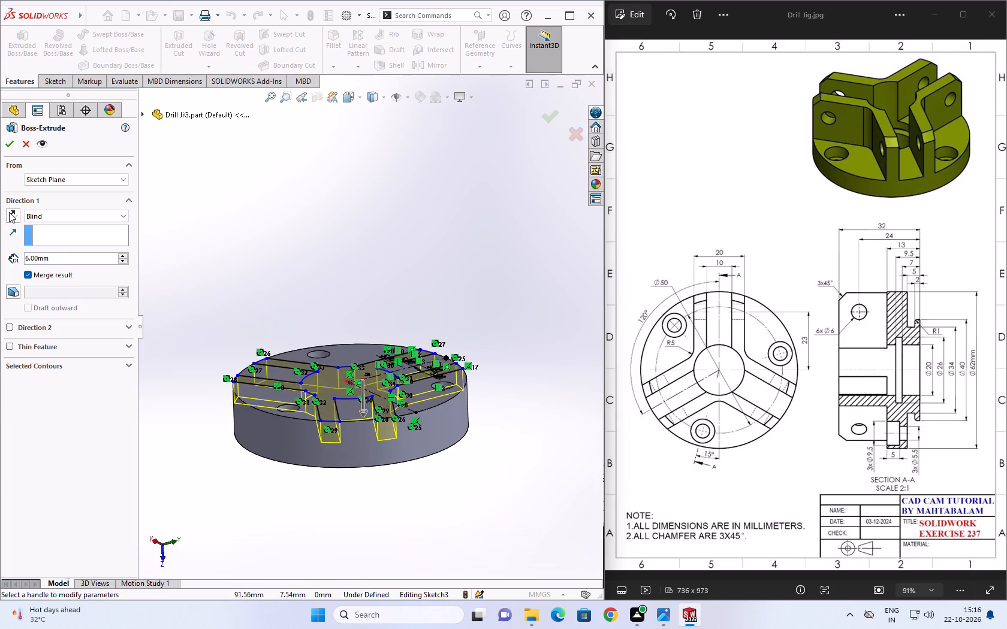
left_click(9, 212)
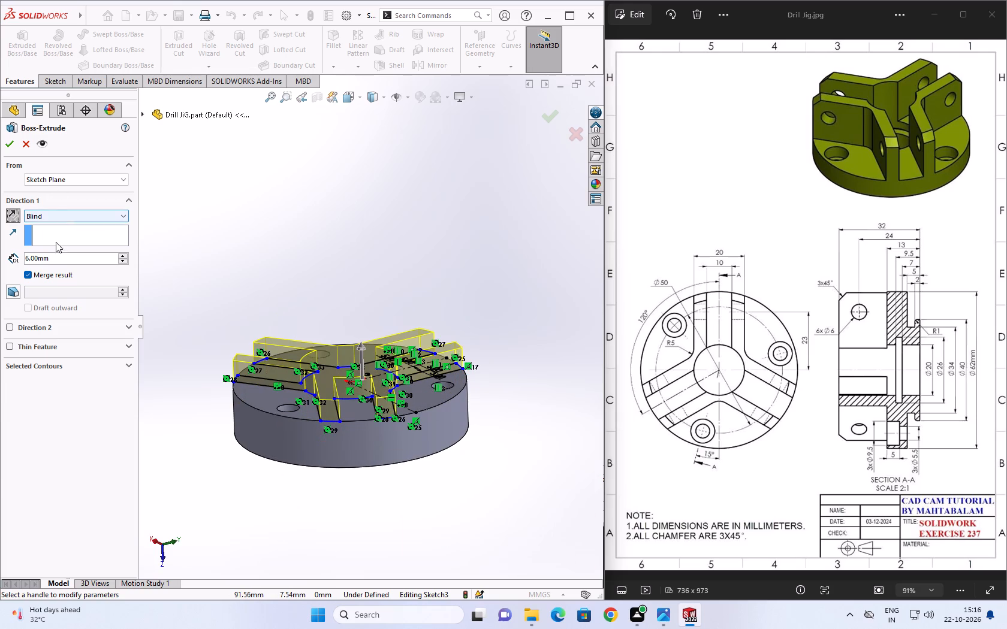
double_click(67, 262)
type("32")
key("Return")
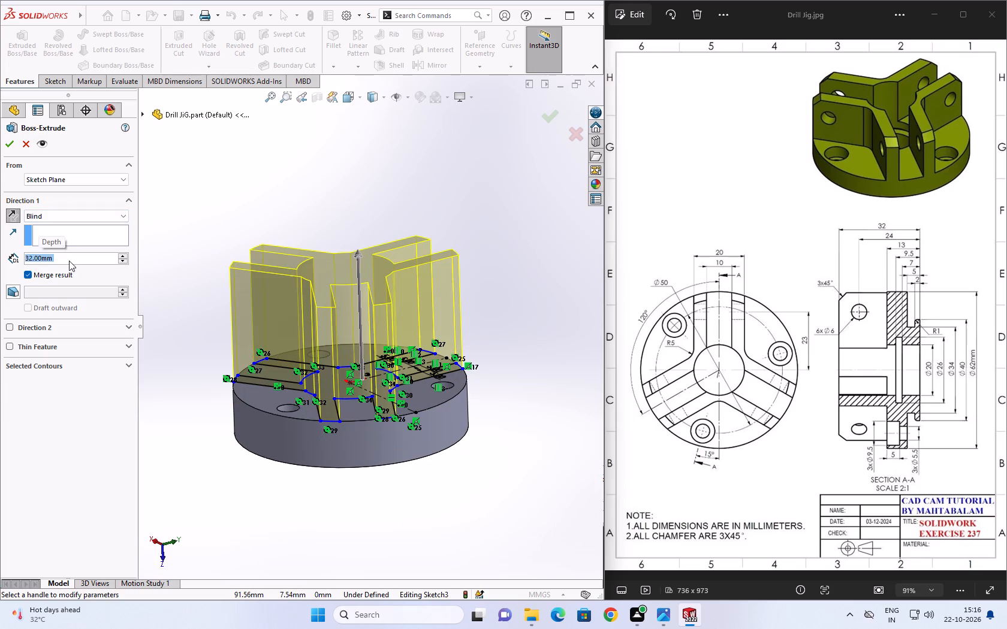
middle_click_drag(317, 450, 344, 495)
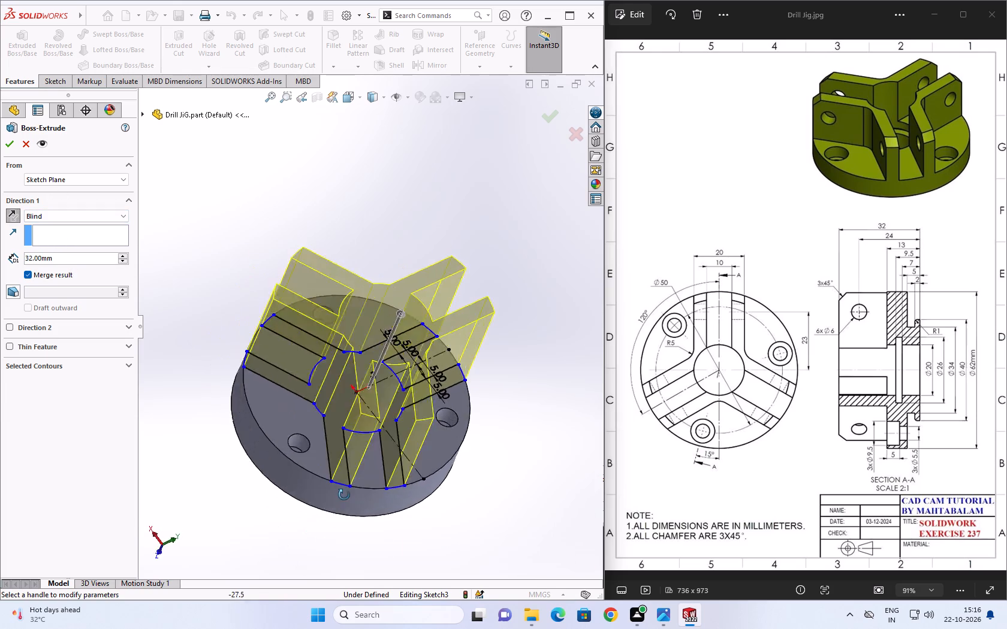
middle_click_drag(344, 495, 361, 441)
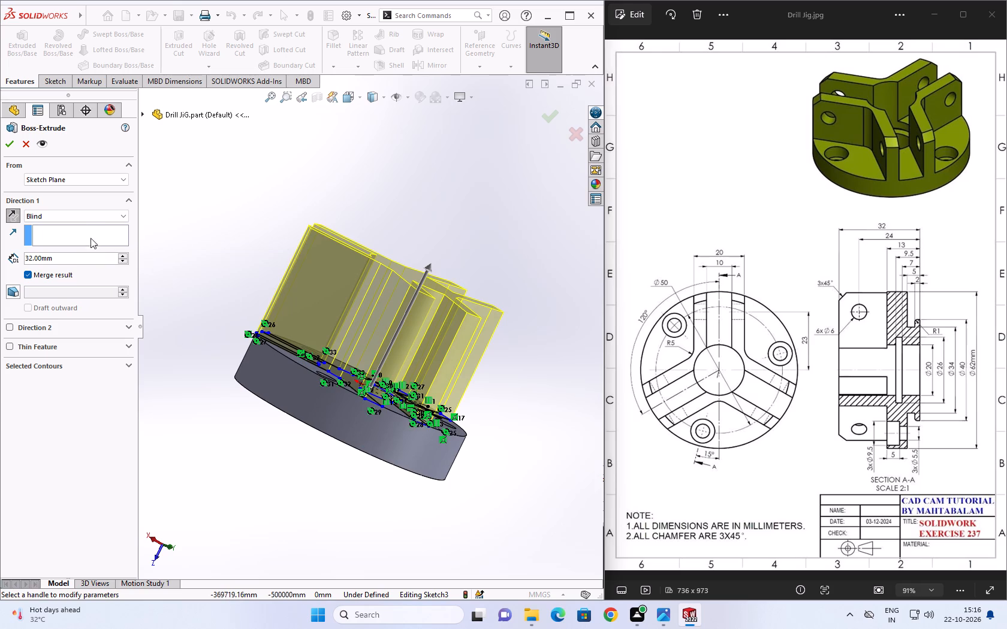
Set the rib extrusion depth to 24 mm and complete the boss.
double_click(77, 258)
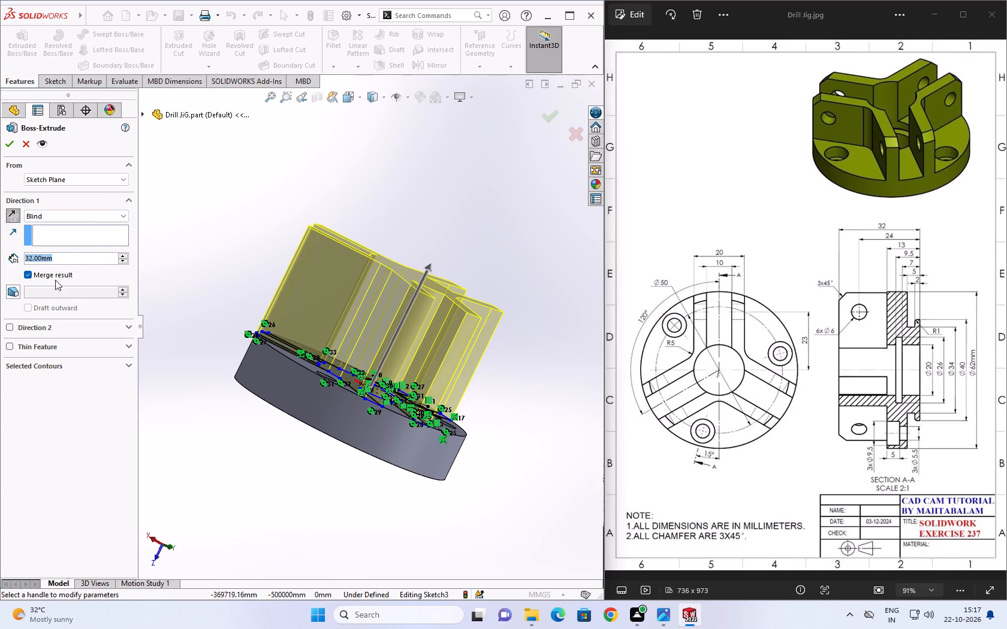
type("24")
key("Return")
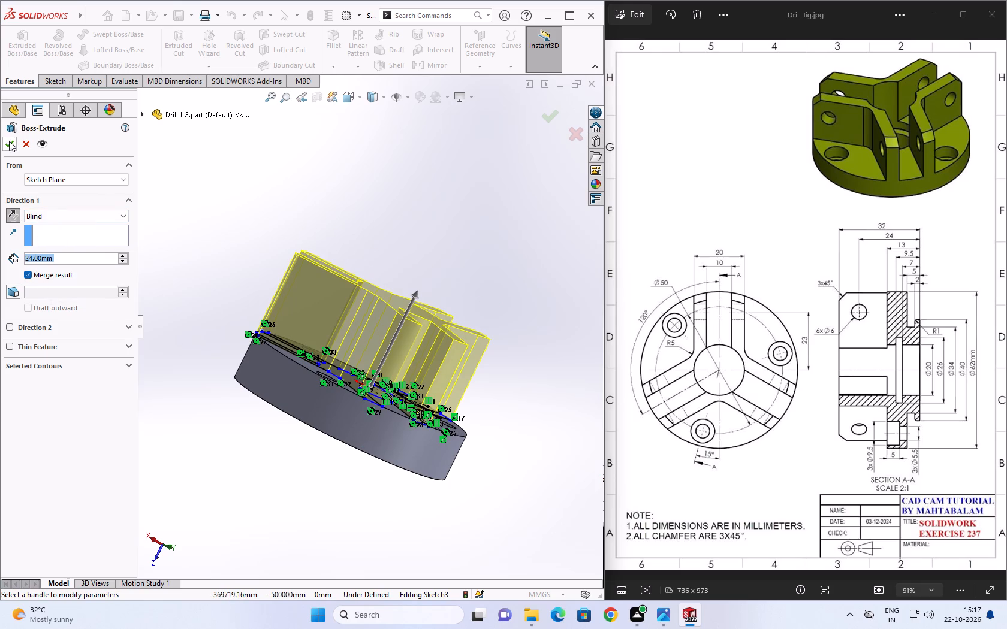
left_click(9, 141)
middle_click_drag(420, 231, 359, 325)
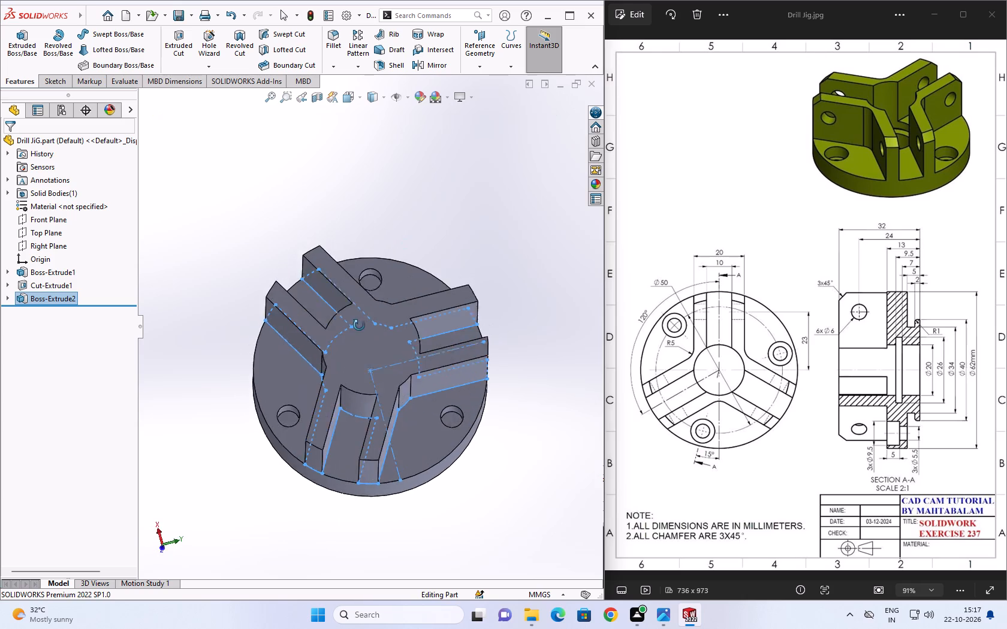
middle_click_drag(359, 325, 354, 338)
key("Escape")
key("Escape")
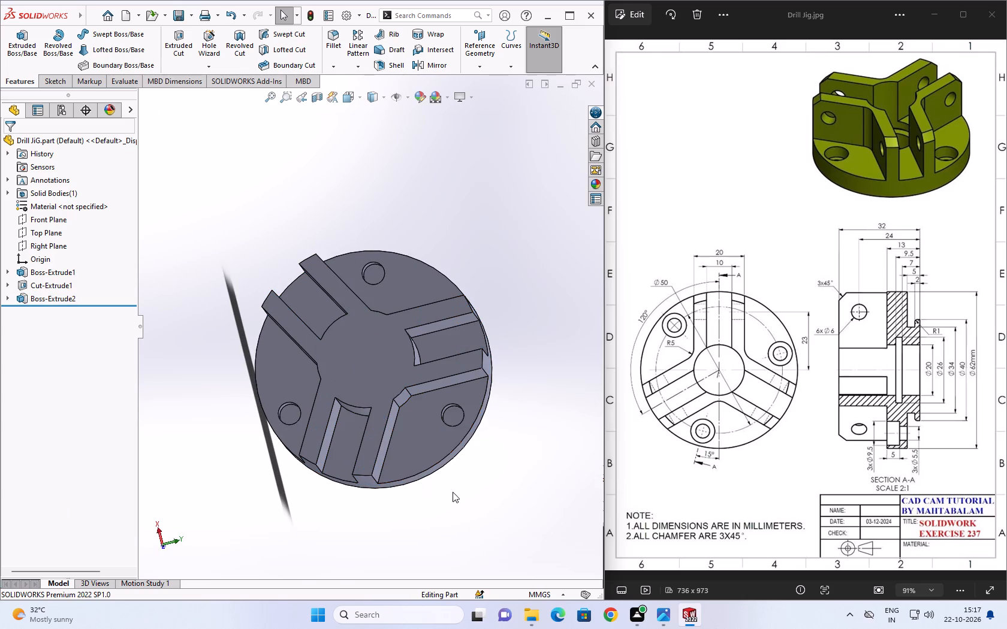
Sketch a circle centred on the origin with a radius of 26/2 mm on the top face of the ribs.
middle_click_drag(464, 489, 459, 495)
left_click(363, 382)
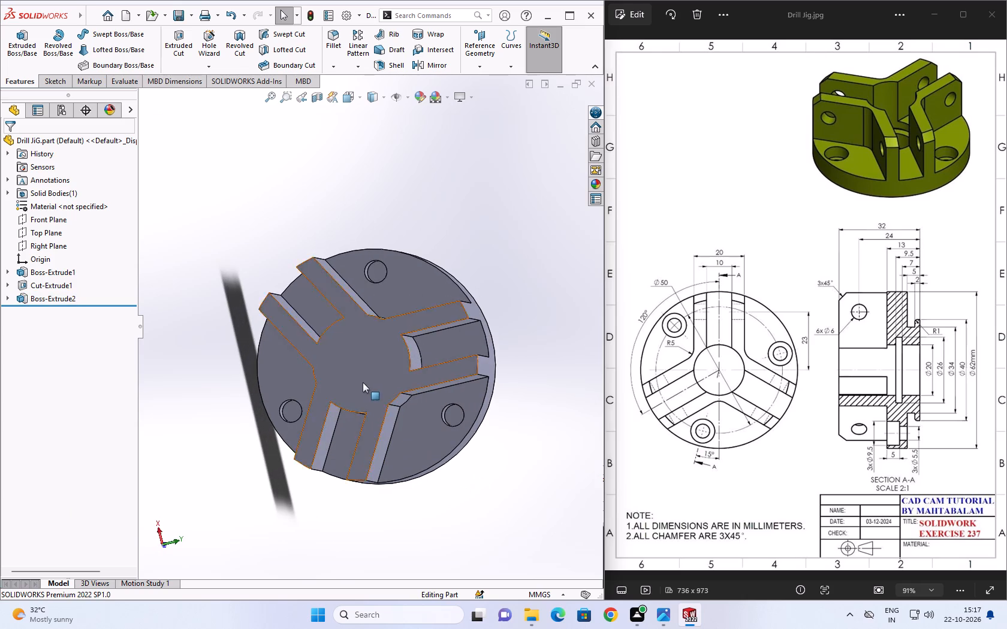
left_click(58, 82)
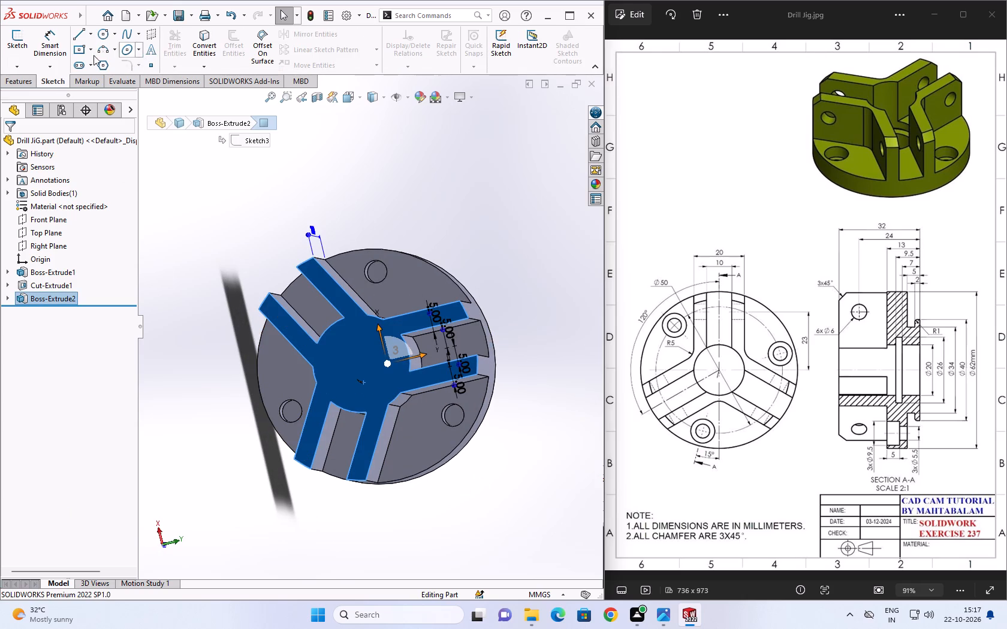
left_click(101, 36)
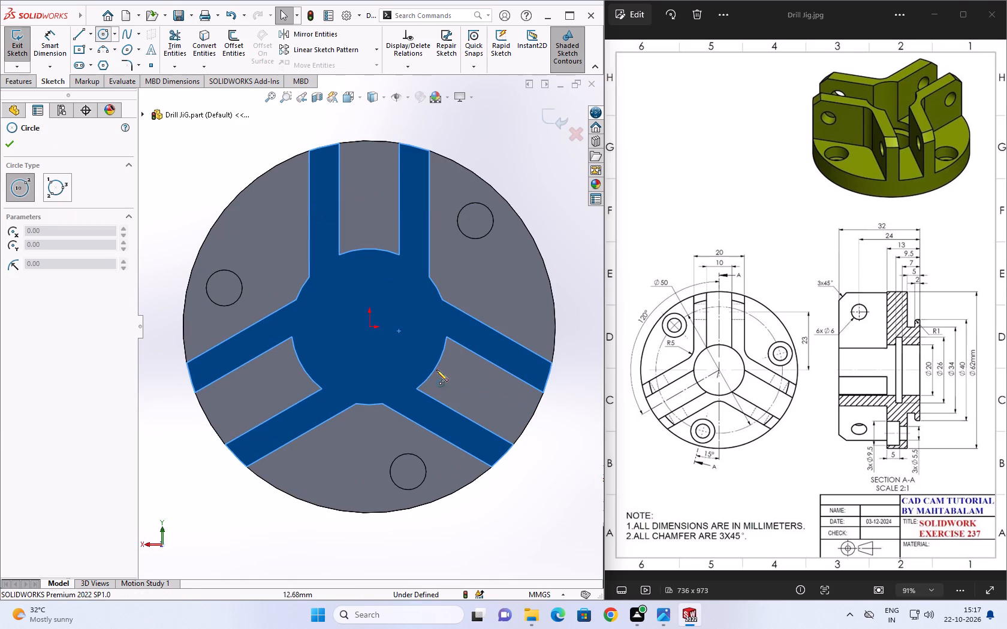
left_click(372, 327)
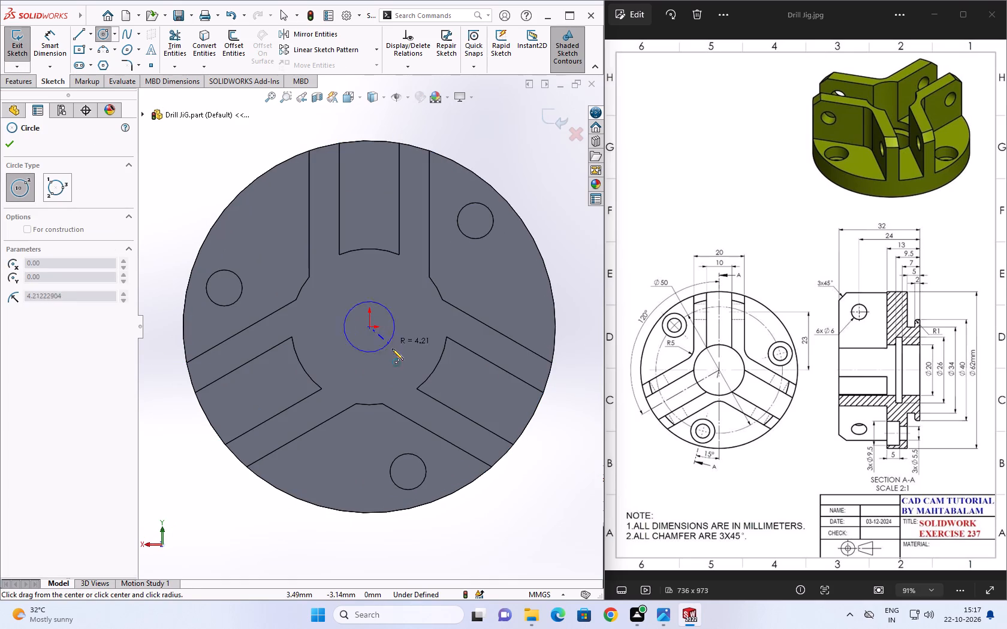
left_click(419, 389)
type("26/2")
key("Return")
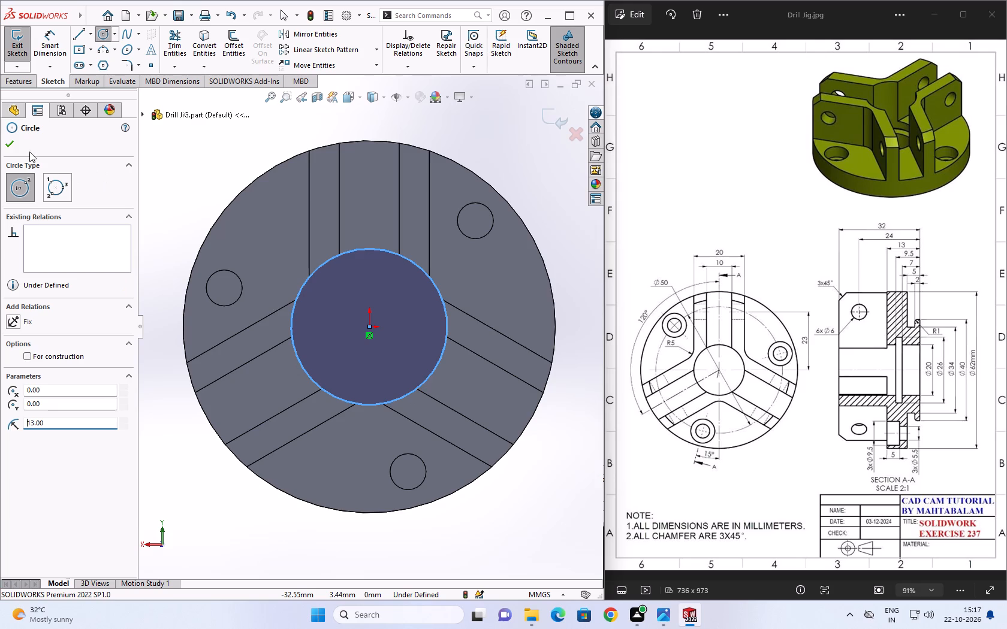
left_click(11, 143)
Try to cut the central circle using an Offset From Surface end condition referenced to the disc face between the ribs.
middle_click_drag(237, 430, 258, 323)
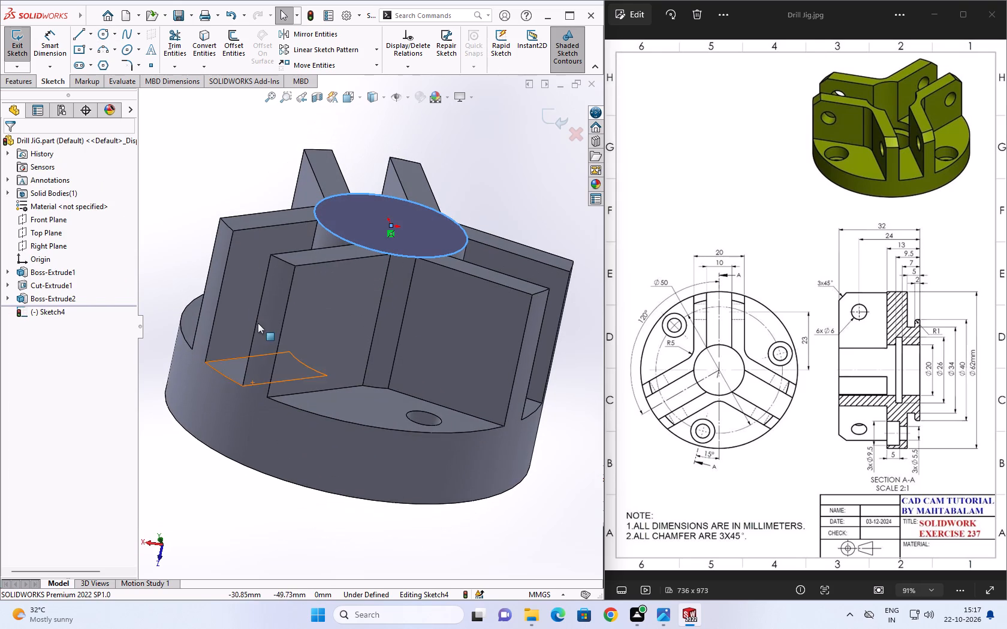
middle_click_drag(326, 358, 316, 374)
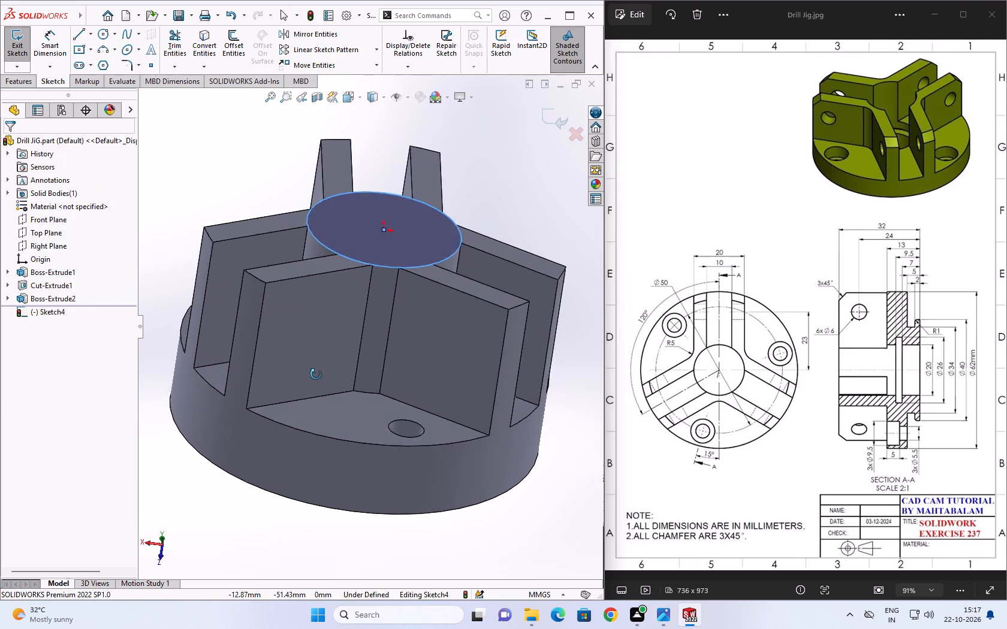
middle_click_drag(316, 374, 316, 439)
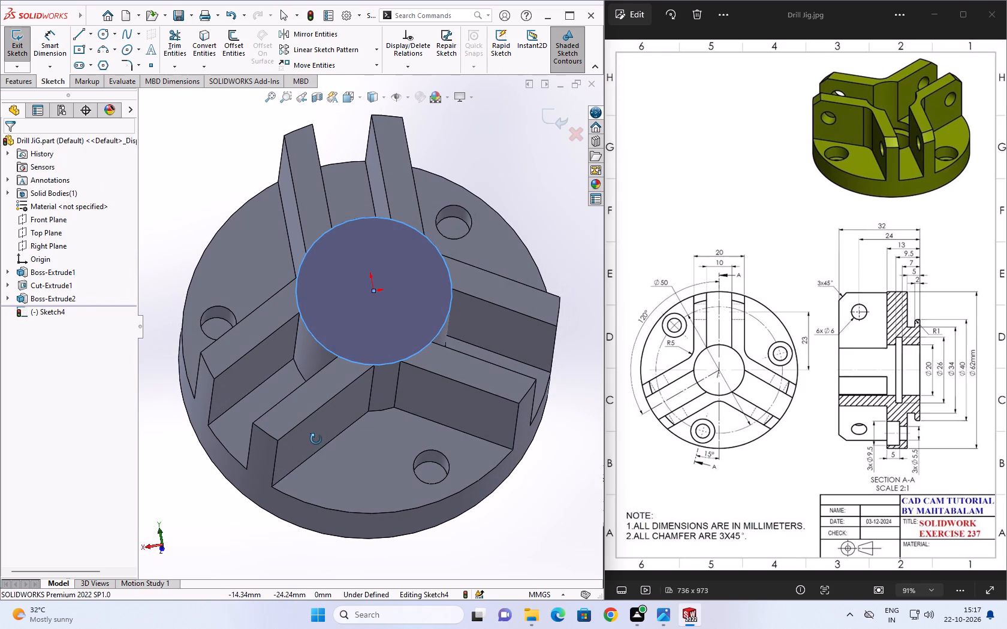
middle_click_drag(316, 439, 318, 432)
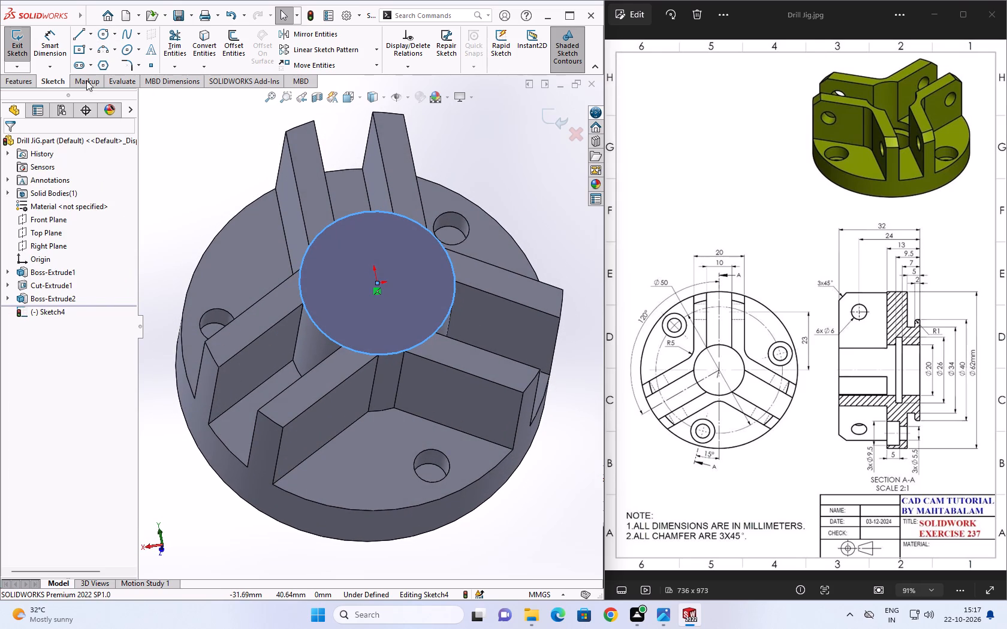
left_click(25, 83)
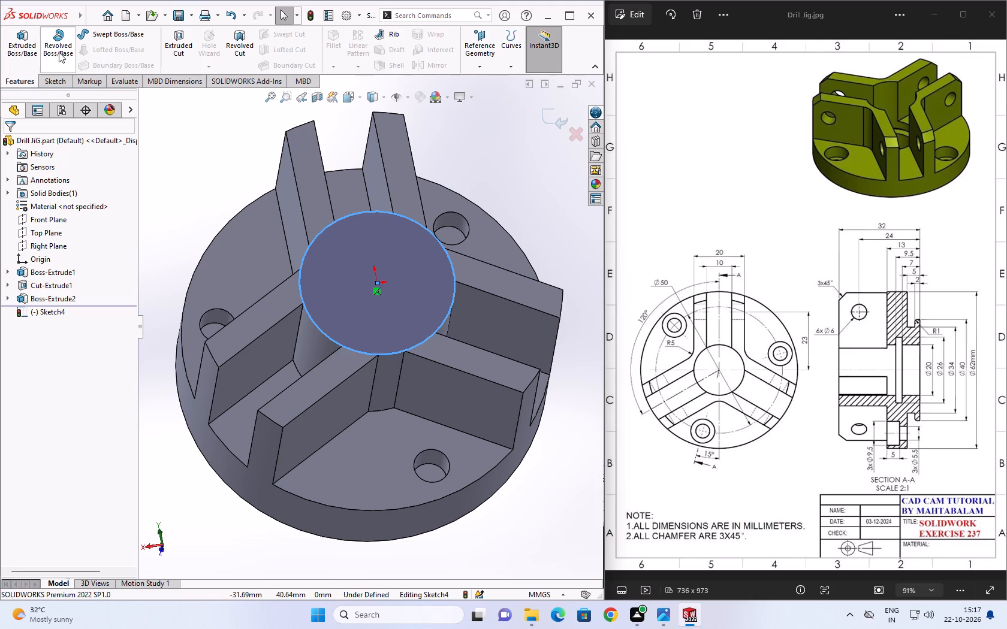
left_click(167, 56)
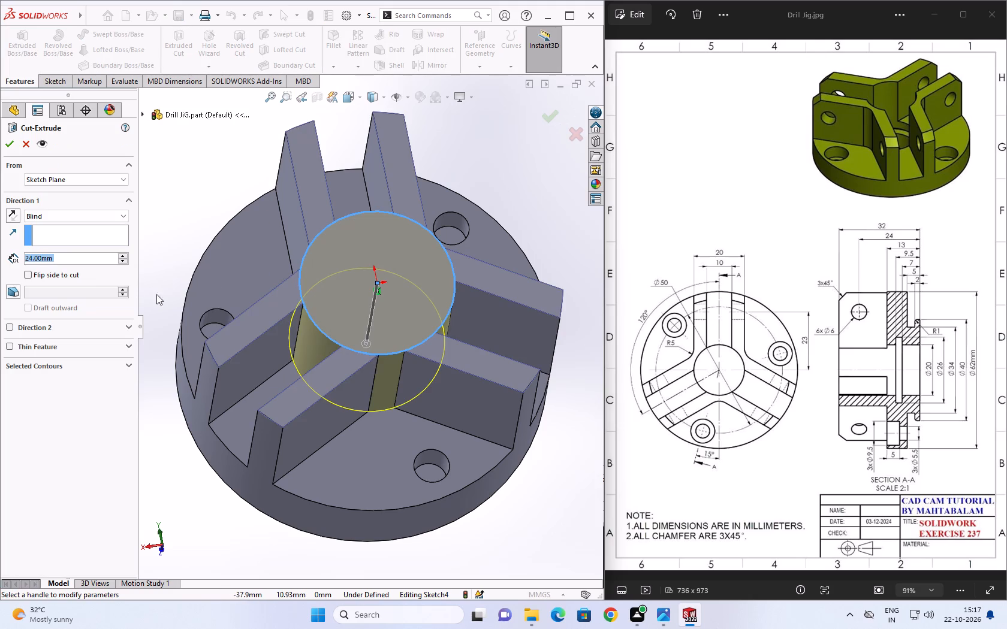
middle_click_drag(278, 407, 303, 397)
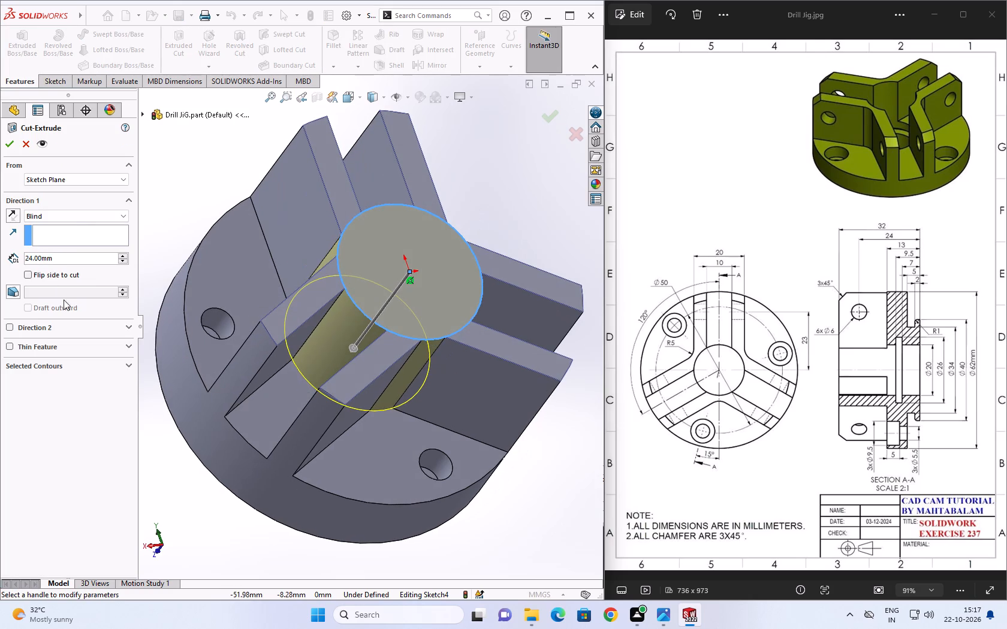
left_click(76, 217)
left_click(65, 268)
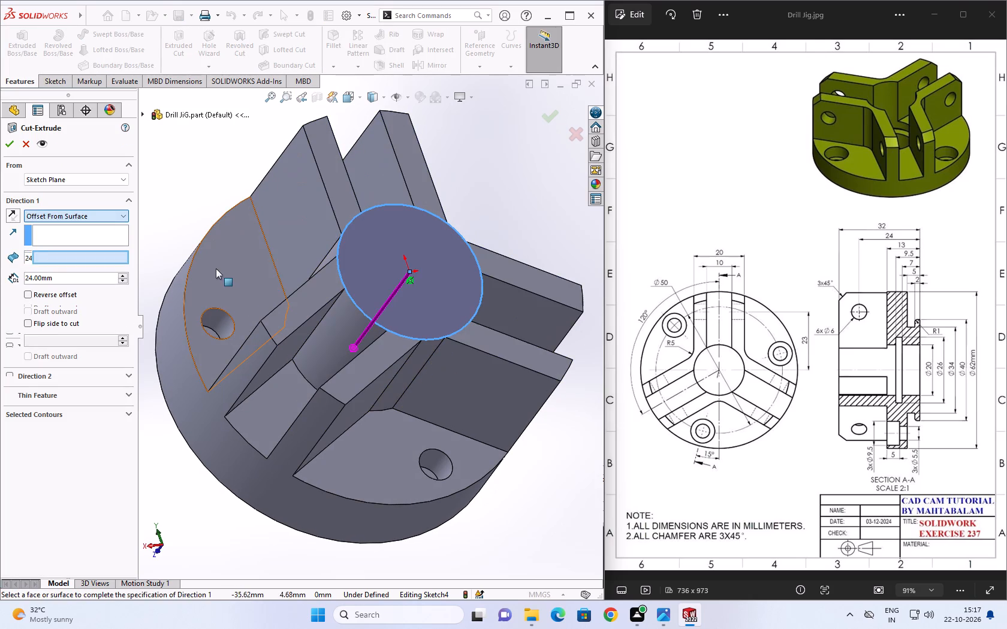
left_click(233, 267)
left_click(10, 147)
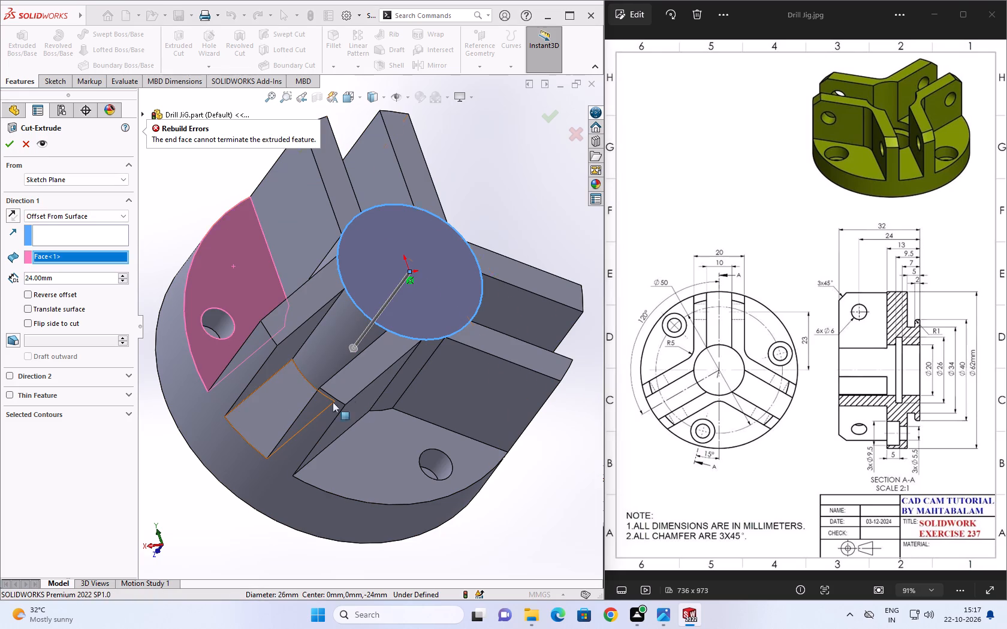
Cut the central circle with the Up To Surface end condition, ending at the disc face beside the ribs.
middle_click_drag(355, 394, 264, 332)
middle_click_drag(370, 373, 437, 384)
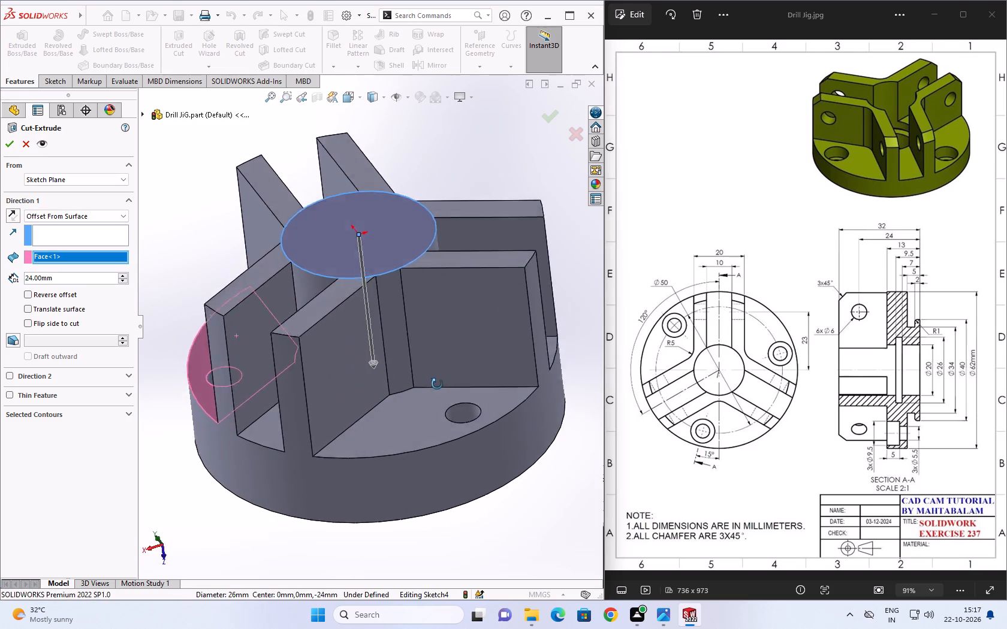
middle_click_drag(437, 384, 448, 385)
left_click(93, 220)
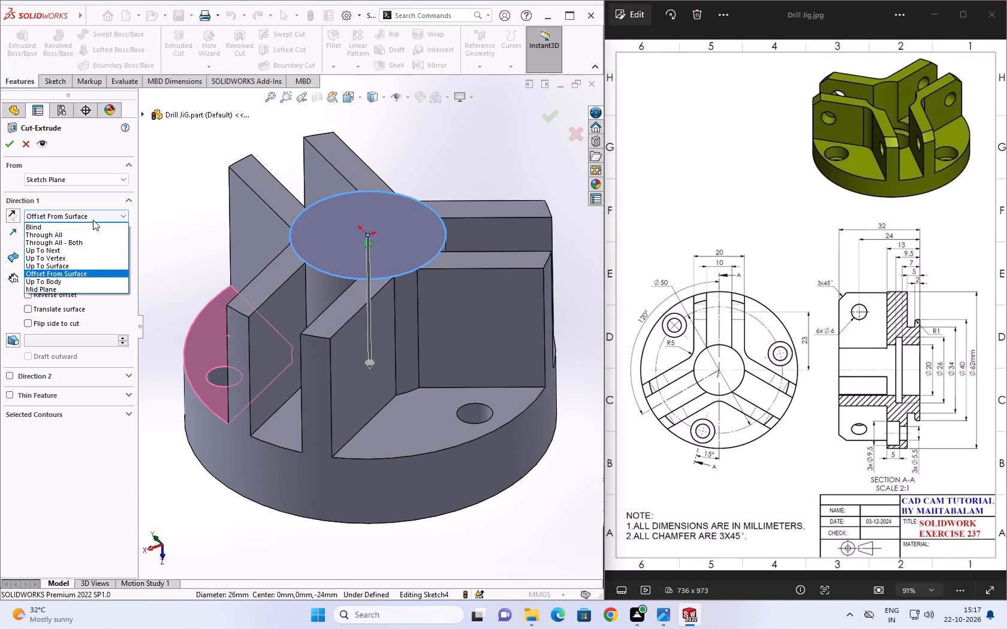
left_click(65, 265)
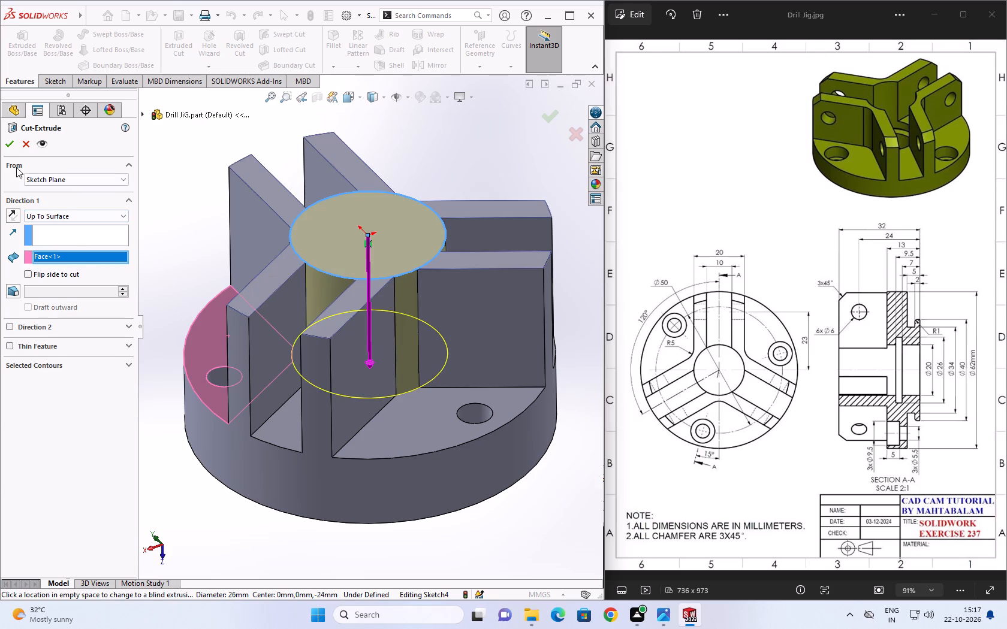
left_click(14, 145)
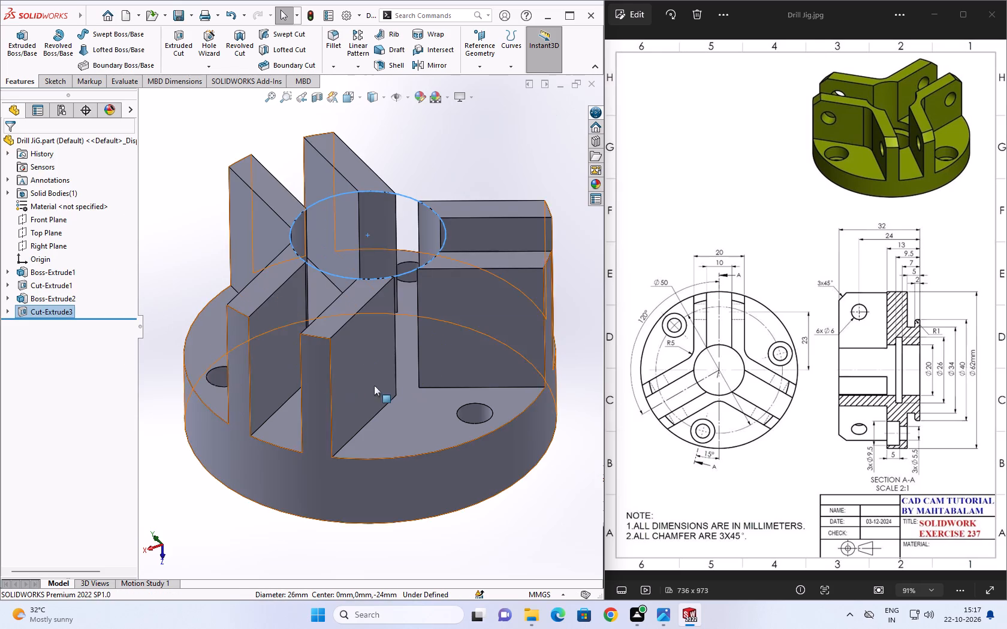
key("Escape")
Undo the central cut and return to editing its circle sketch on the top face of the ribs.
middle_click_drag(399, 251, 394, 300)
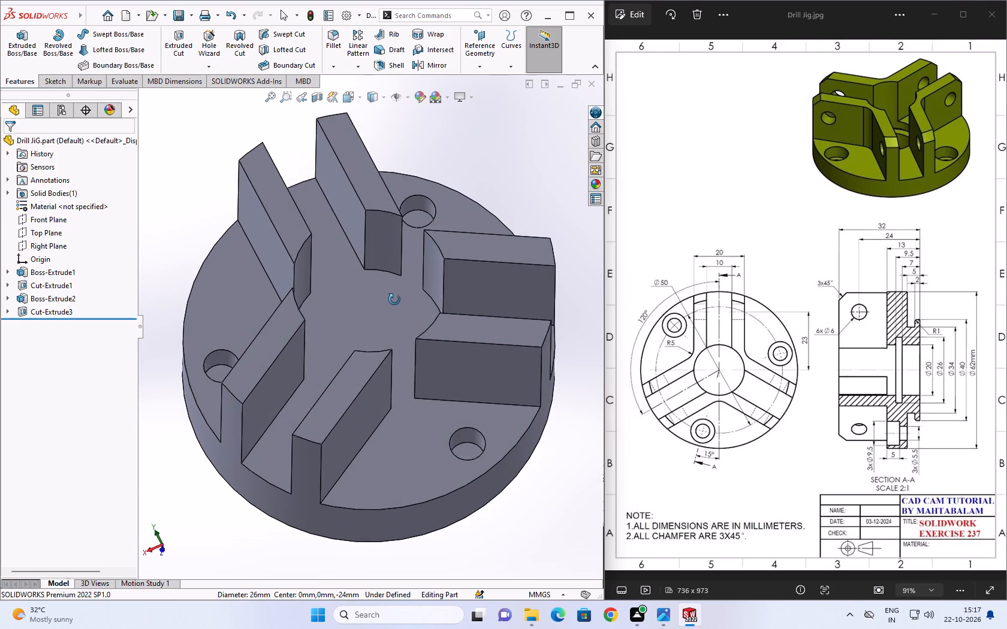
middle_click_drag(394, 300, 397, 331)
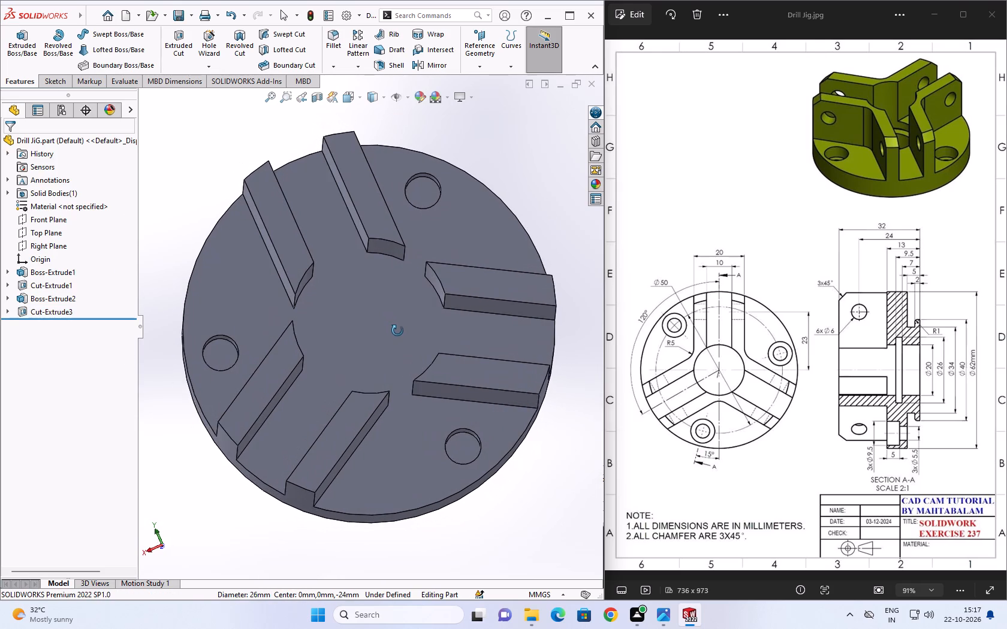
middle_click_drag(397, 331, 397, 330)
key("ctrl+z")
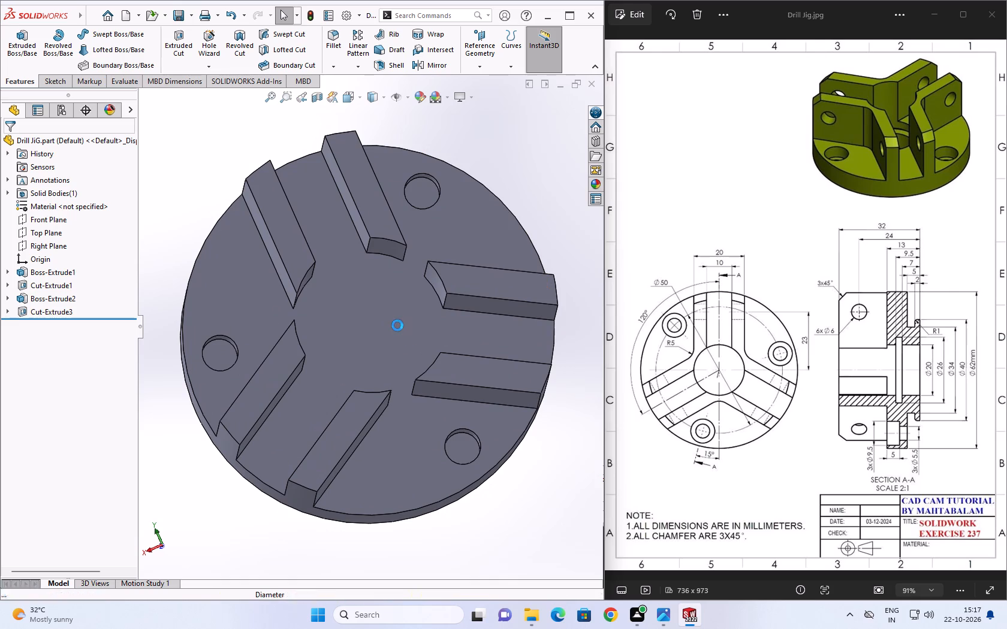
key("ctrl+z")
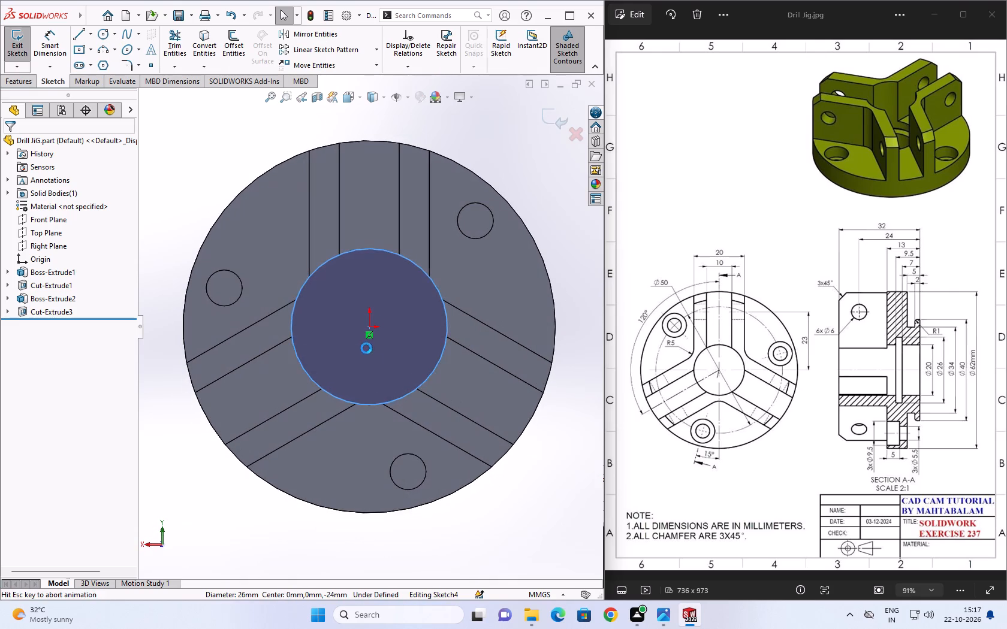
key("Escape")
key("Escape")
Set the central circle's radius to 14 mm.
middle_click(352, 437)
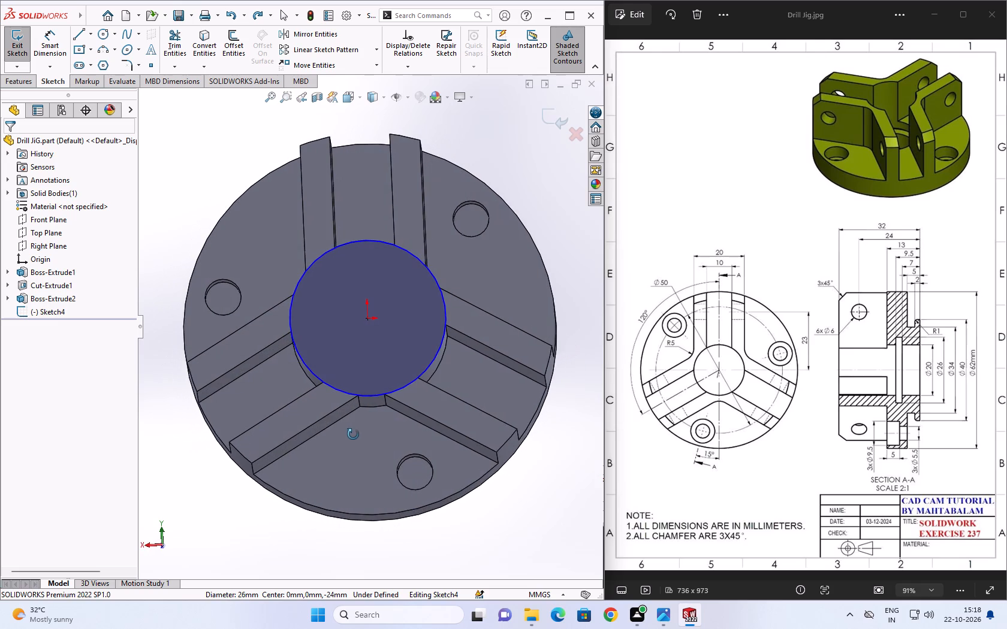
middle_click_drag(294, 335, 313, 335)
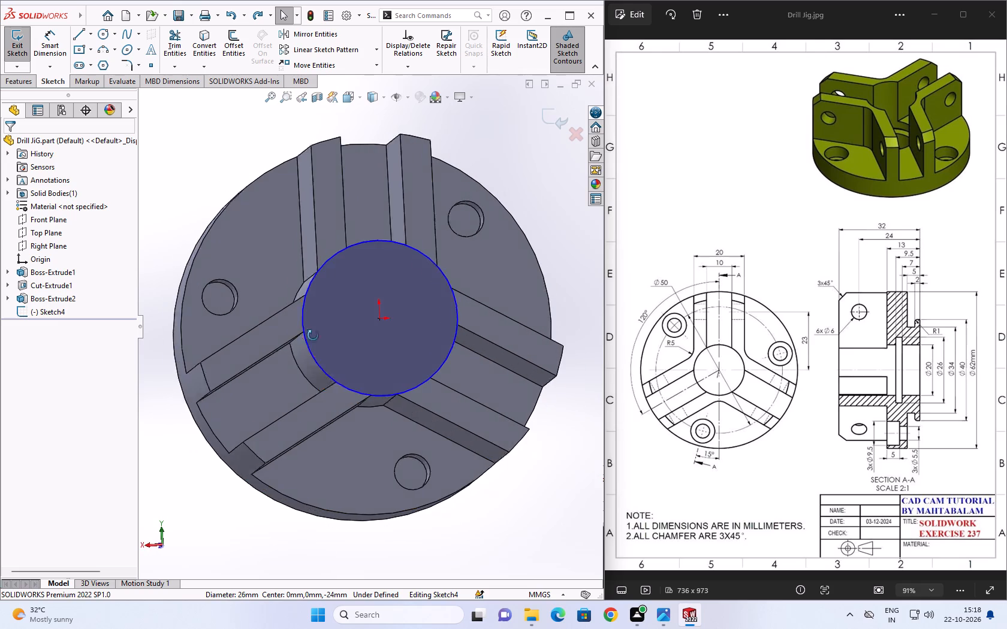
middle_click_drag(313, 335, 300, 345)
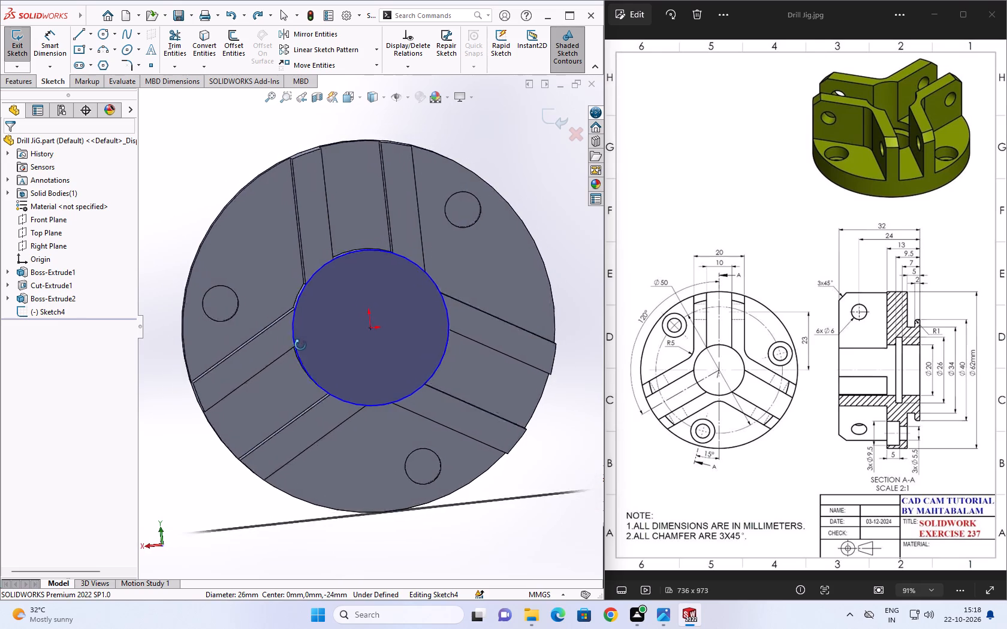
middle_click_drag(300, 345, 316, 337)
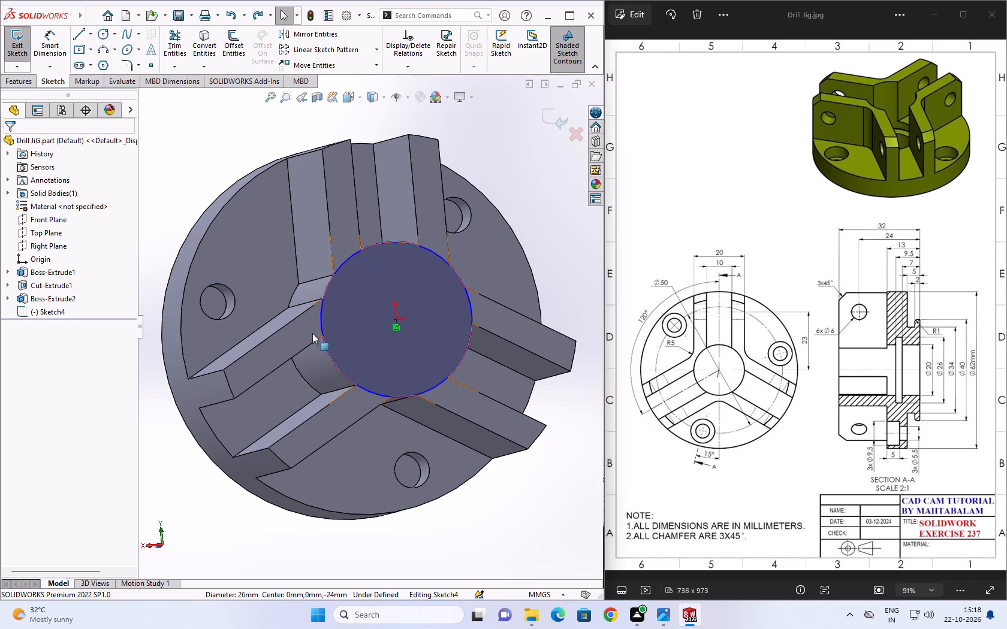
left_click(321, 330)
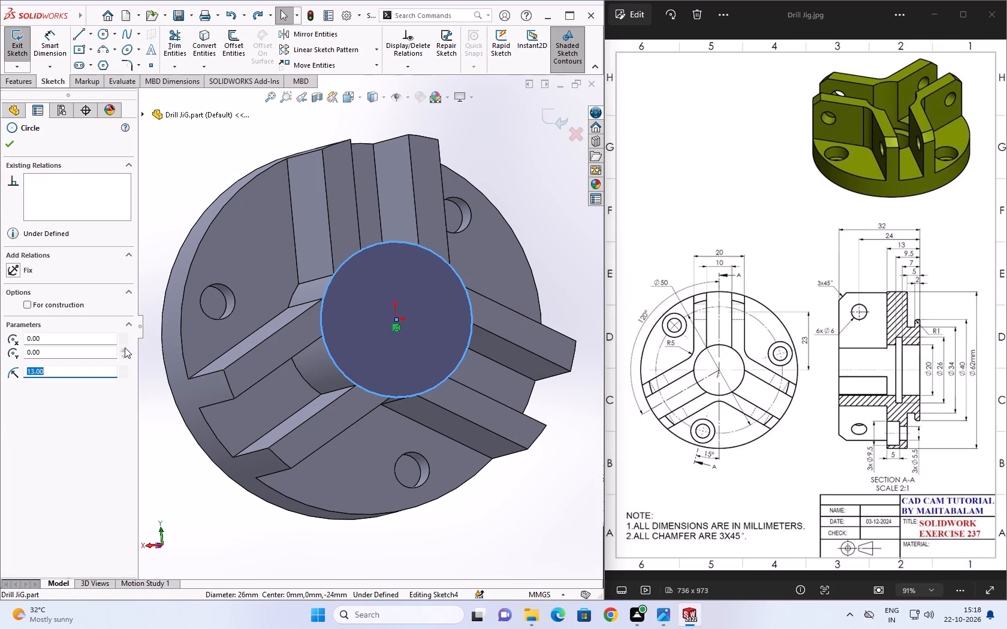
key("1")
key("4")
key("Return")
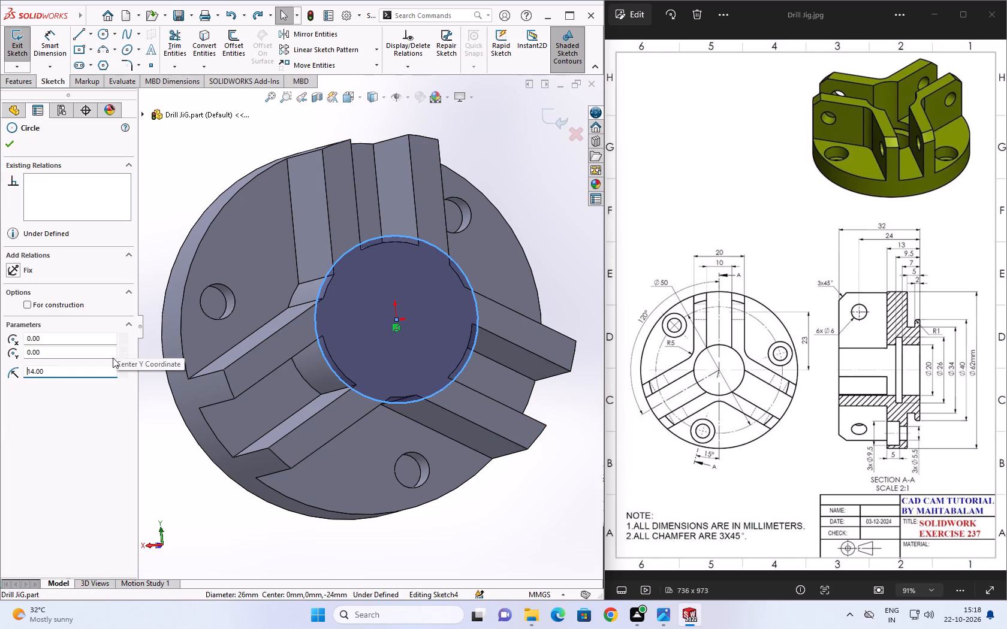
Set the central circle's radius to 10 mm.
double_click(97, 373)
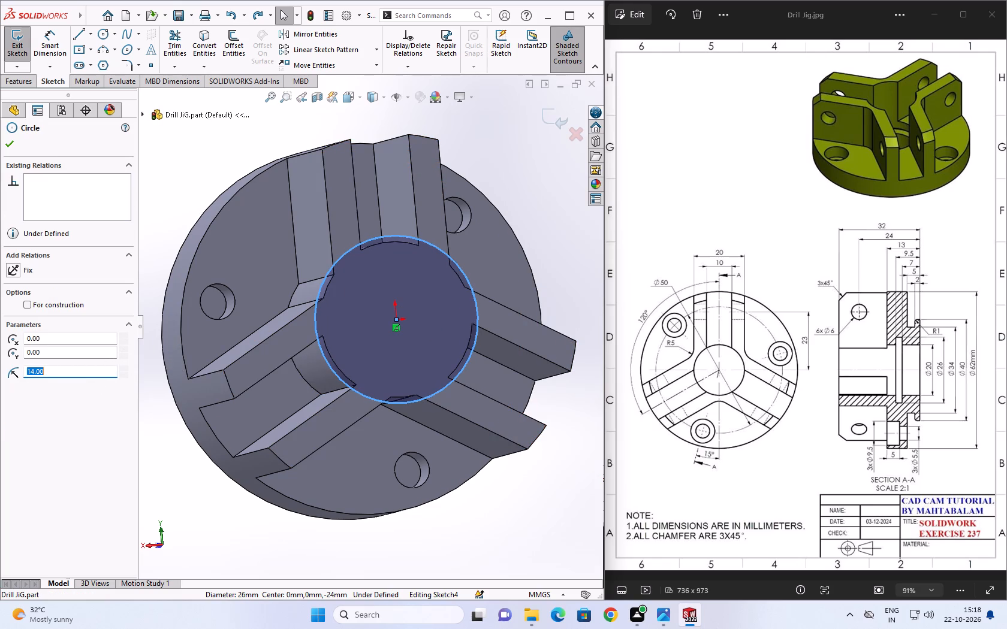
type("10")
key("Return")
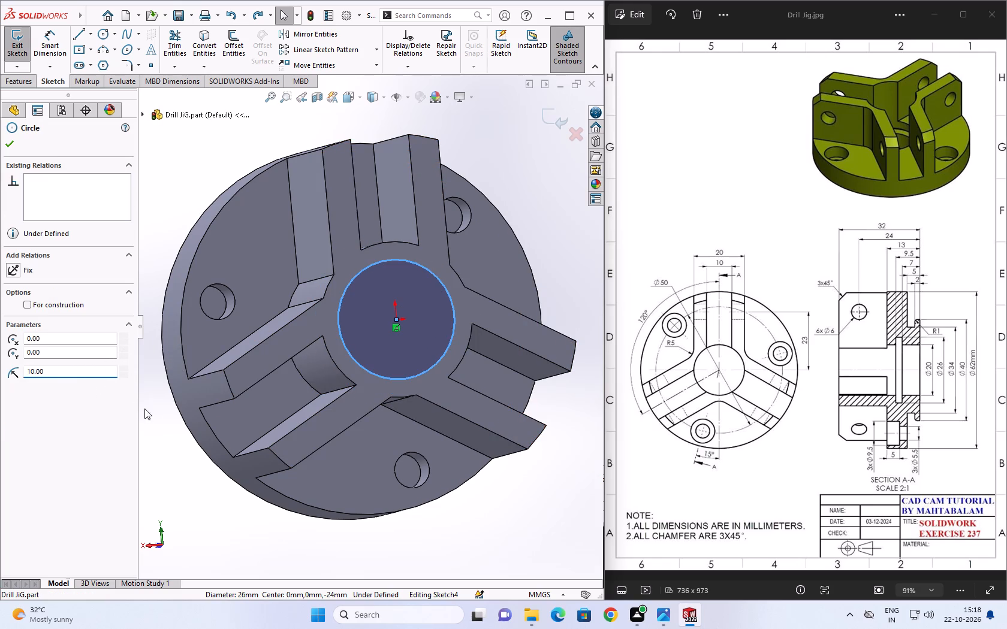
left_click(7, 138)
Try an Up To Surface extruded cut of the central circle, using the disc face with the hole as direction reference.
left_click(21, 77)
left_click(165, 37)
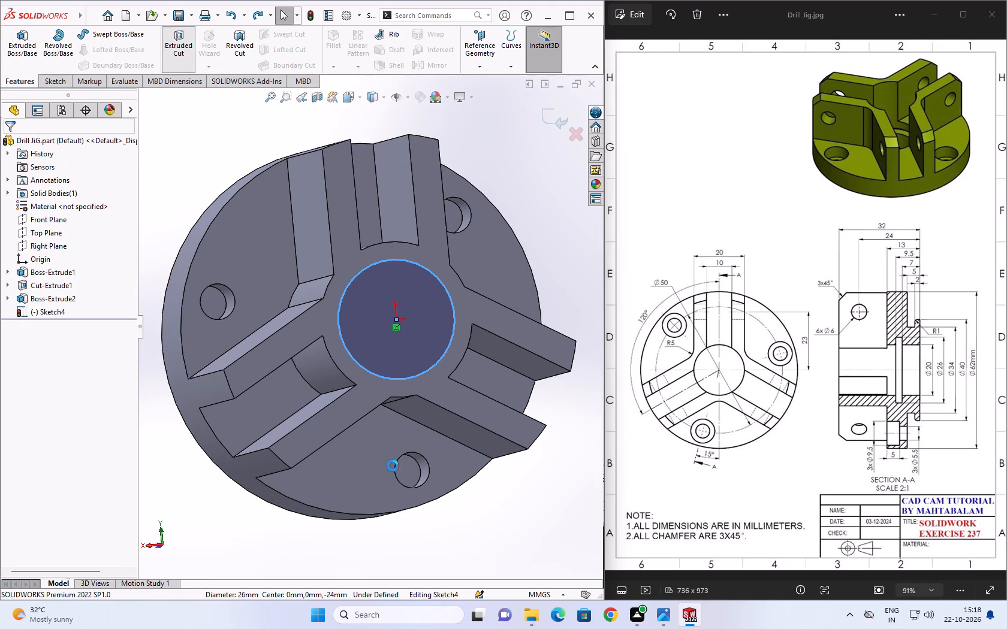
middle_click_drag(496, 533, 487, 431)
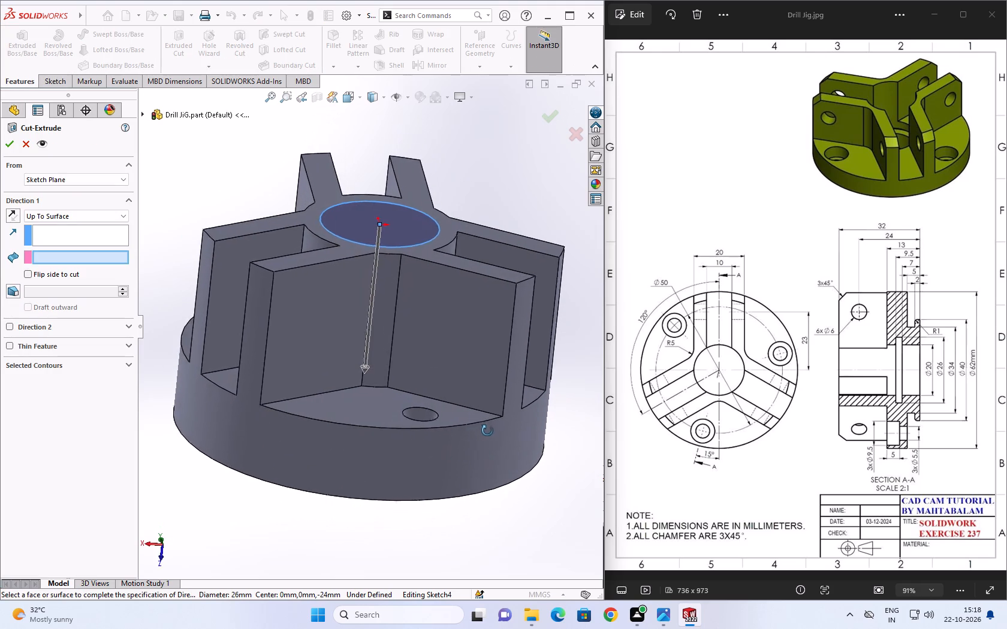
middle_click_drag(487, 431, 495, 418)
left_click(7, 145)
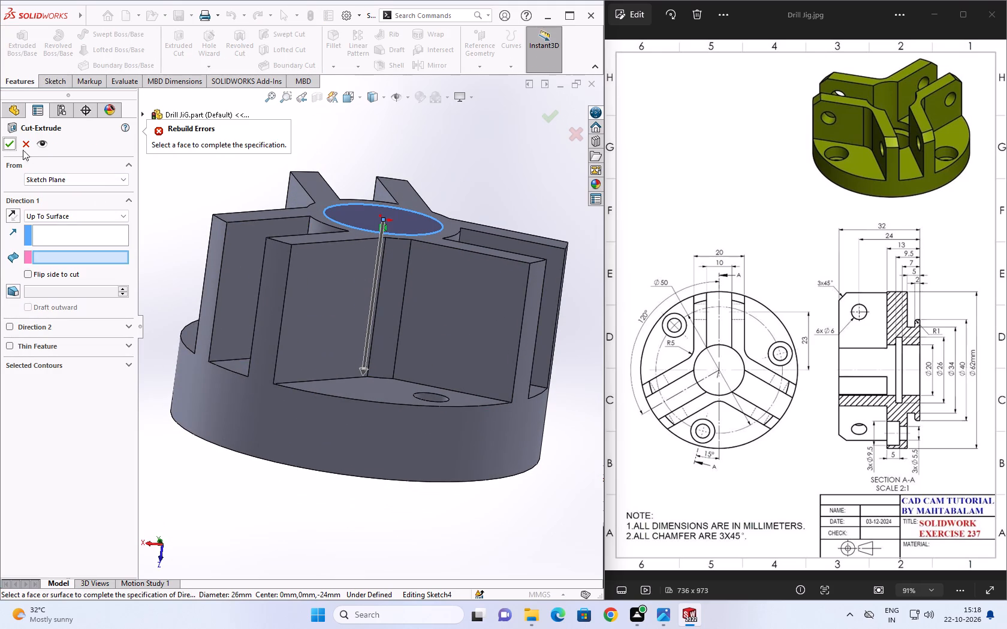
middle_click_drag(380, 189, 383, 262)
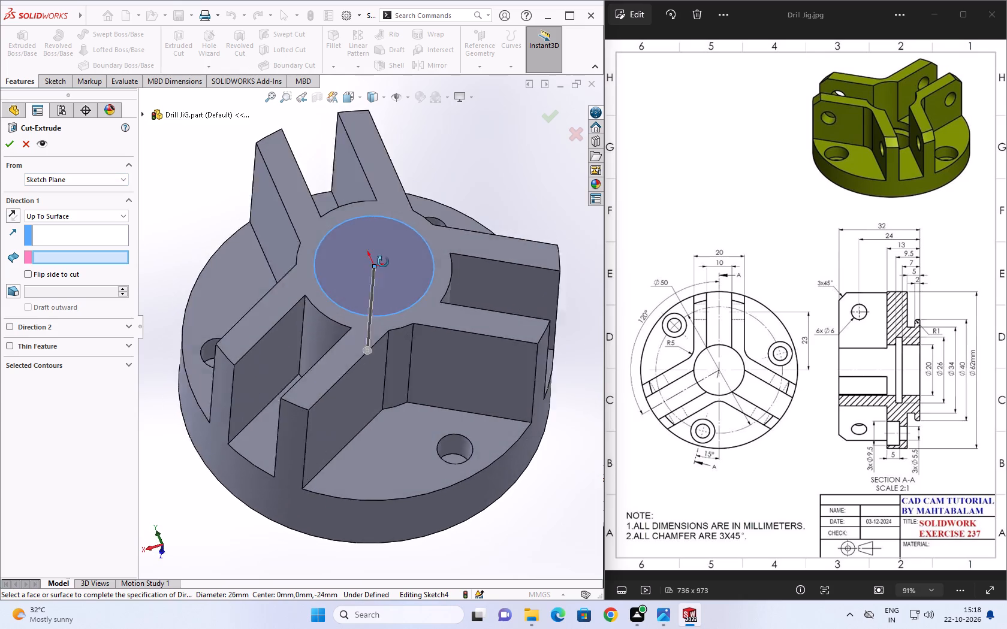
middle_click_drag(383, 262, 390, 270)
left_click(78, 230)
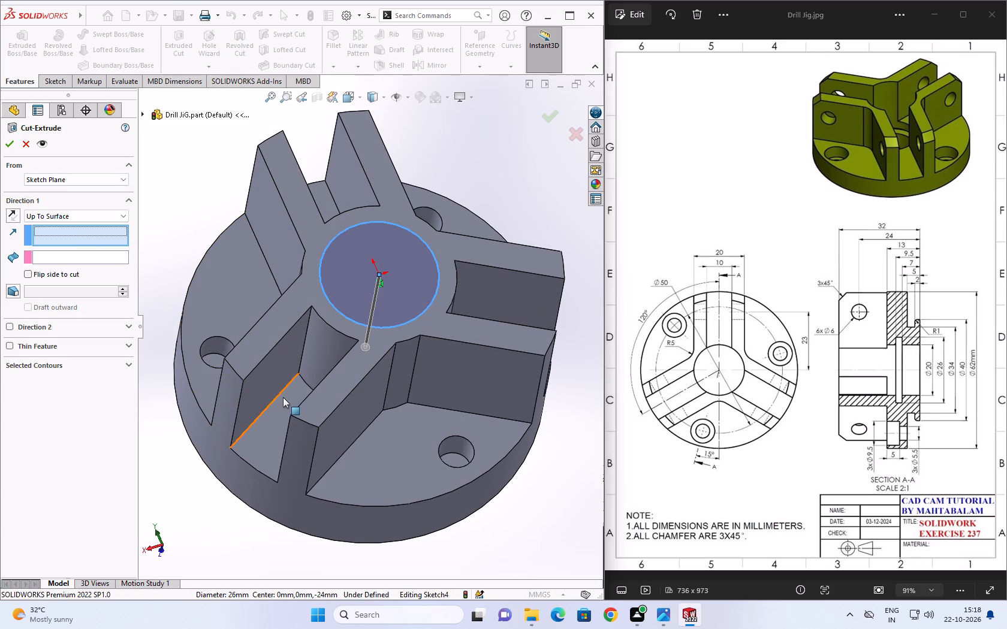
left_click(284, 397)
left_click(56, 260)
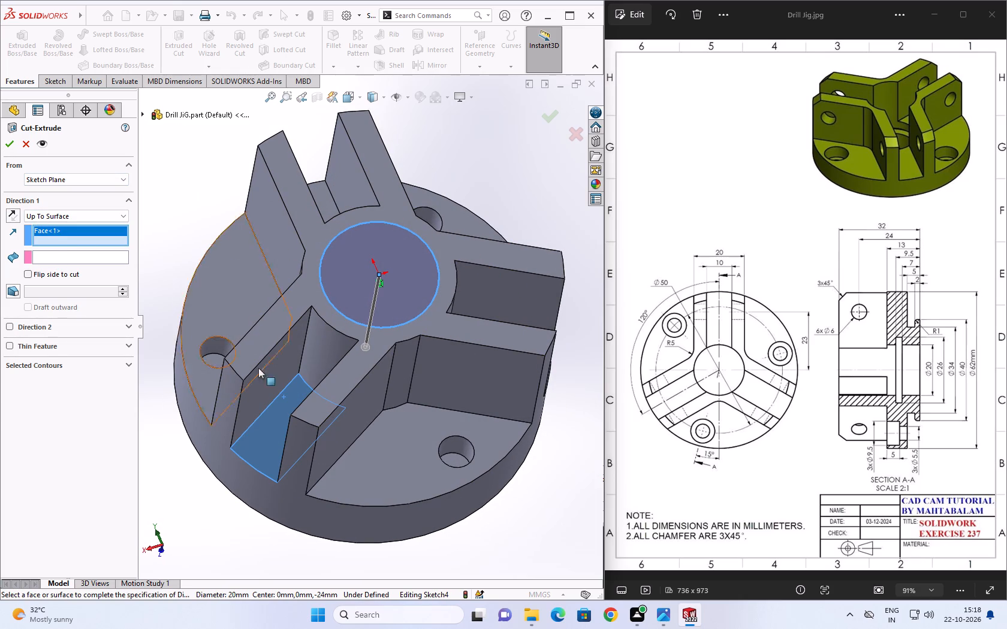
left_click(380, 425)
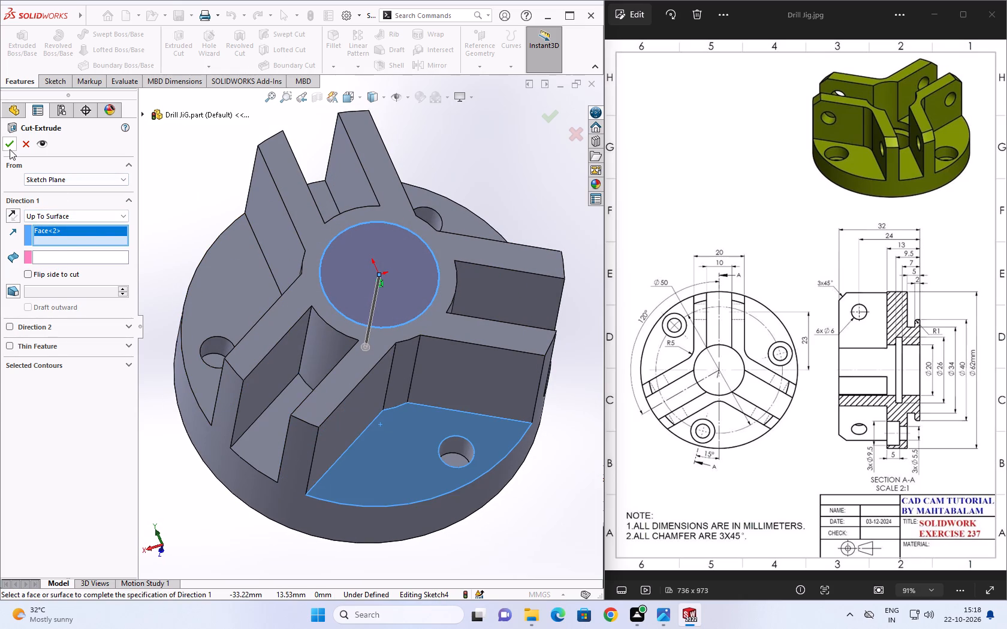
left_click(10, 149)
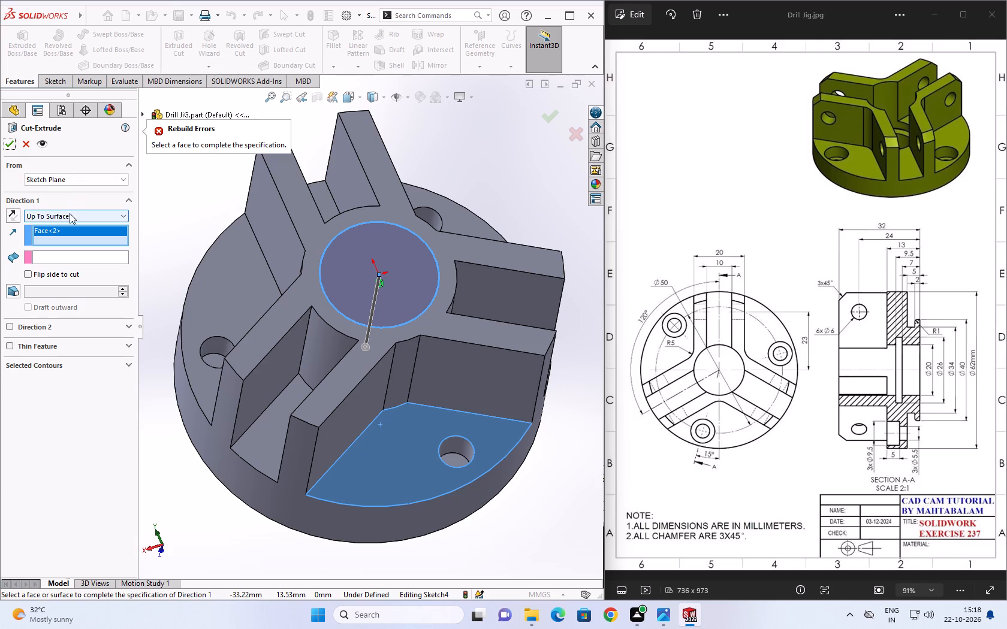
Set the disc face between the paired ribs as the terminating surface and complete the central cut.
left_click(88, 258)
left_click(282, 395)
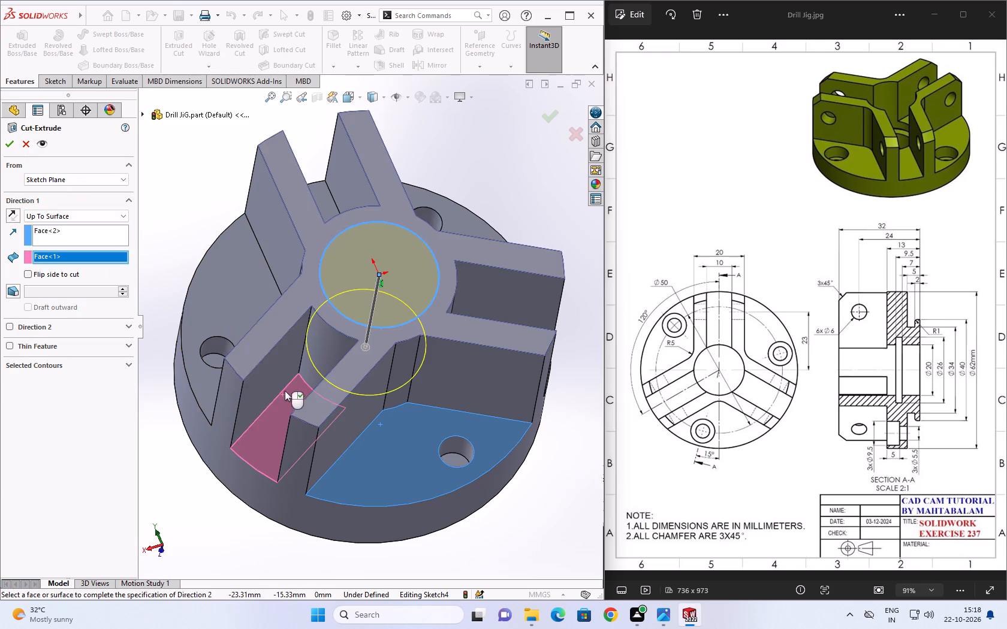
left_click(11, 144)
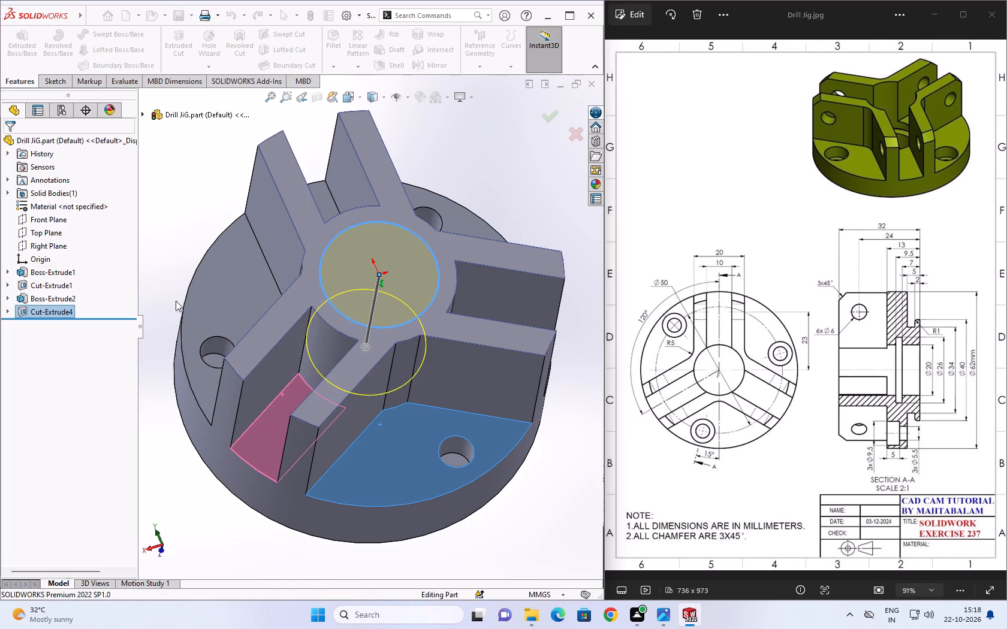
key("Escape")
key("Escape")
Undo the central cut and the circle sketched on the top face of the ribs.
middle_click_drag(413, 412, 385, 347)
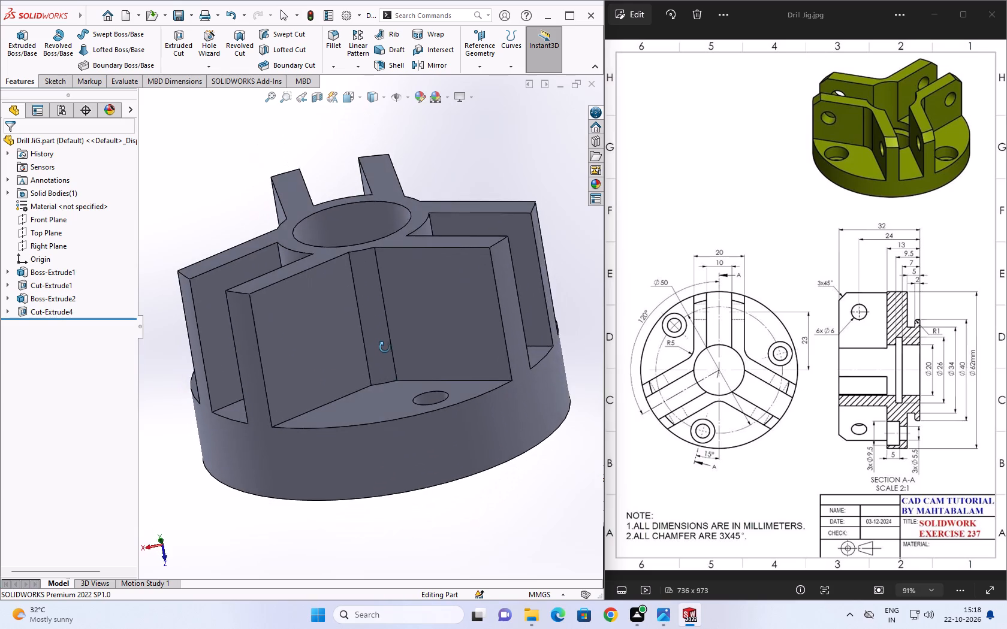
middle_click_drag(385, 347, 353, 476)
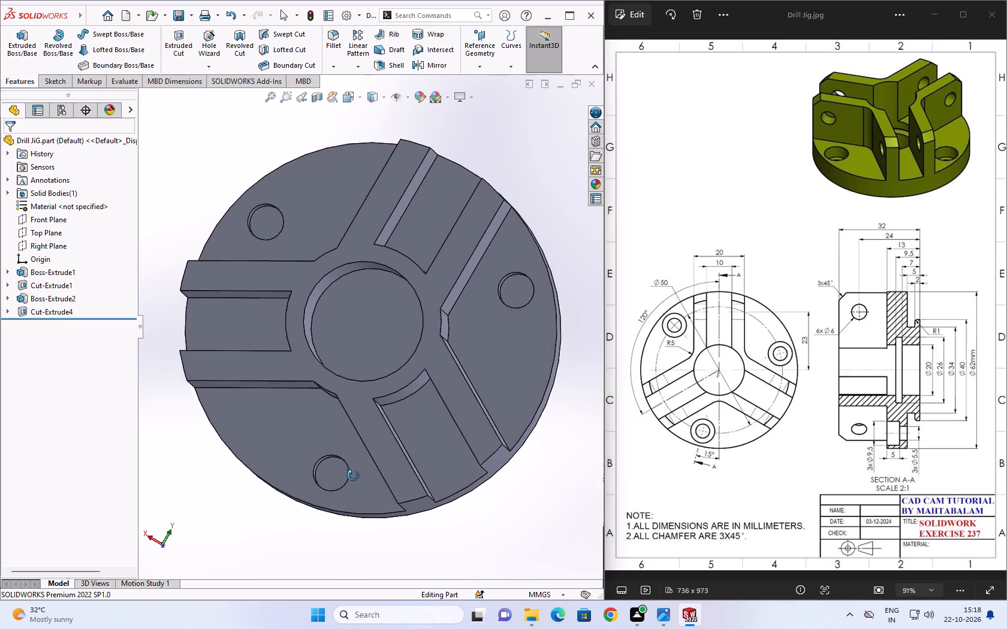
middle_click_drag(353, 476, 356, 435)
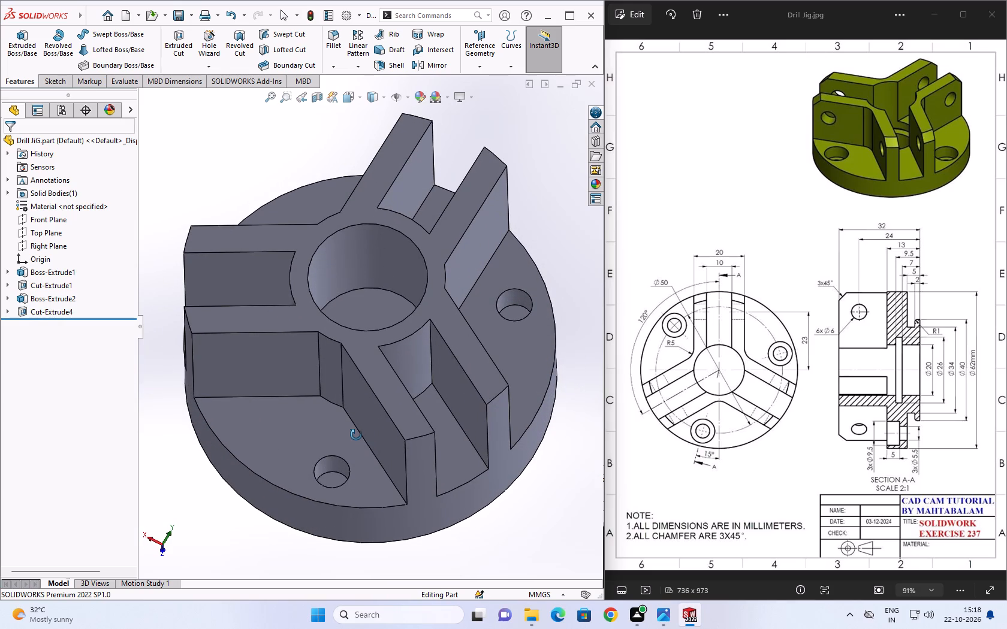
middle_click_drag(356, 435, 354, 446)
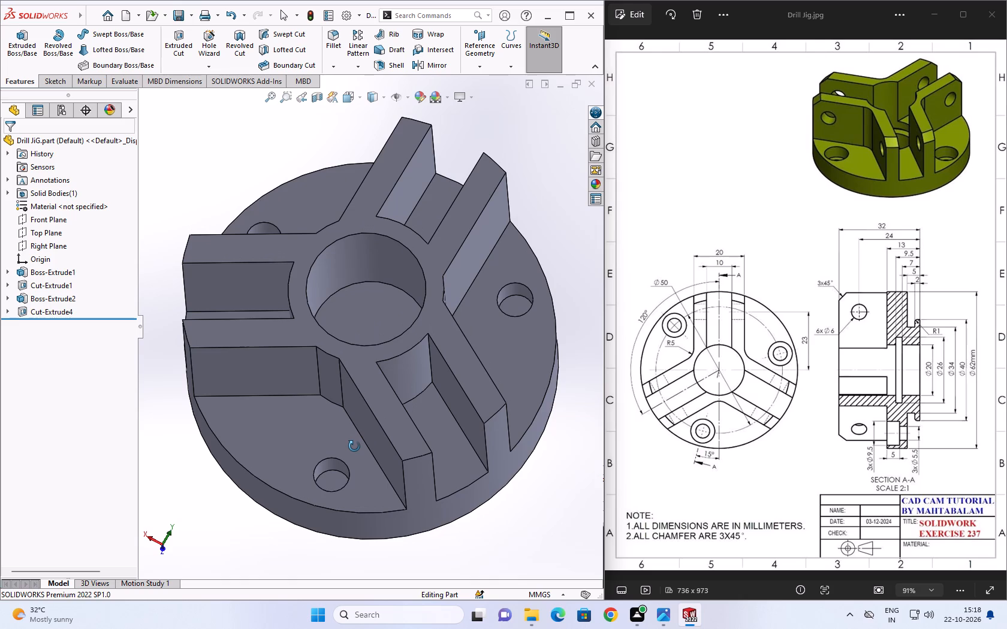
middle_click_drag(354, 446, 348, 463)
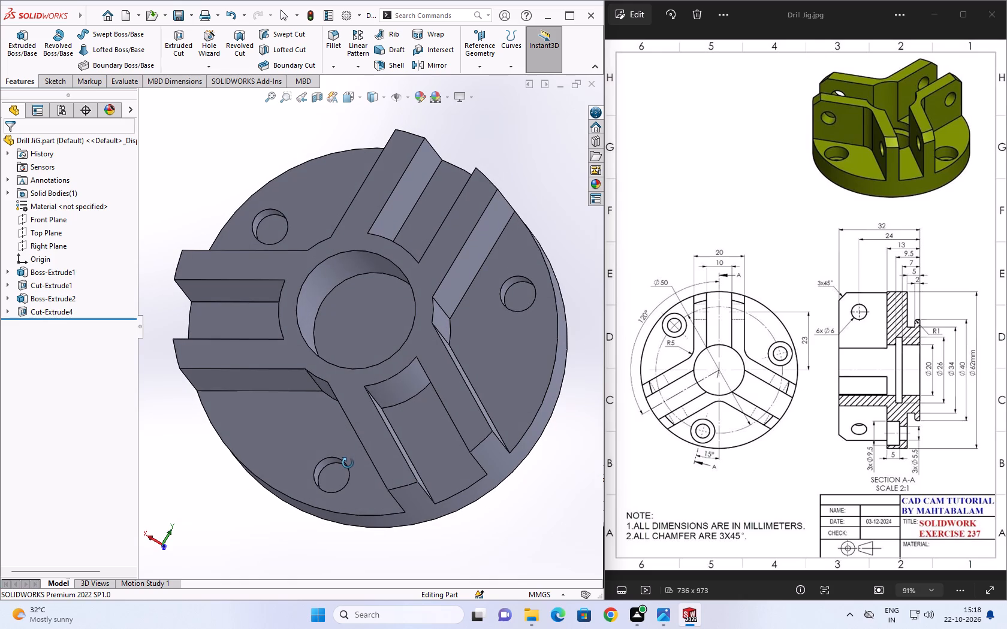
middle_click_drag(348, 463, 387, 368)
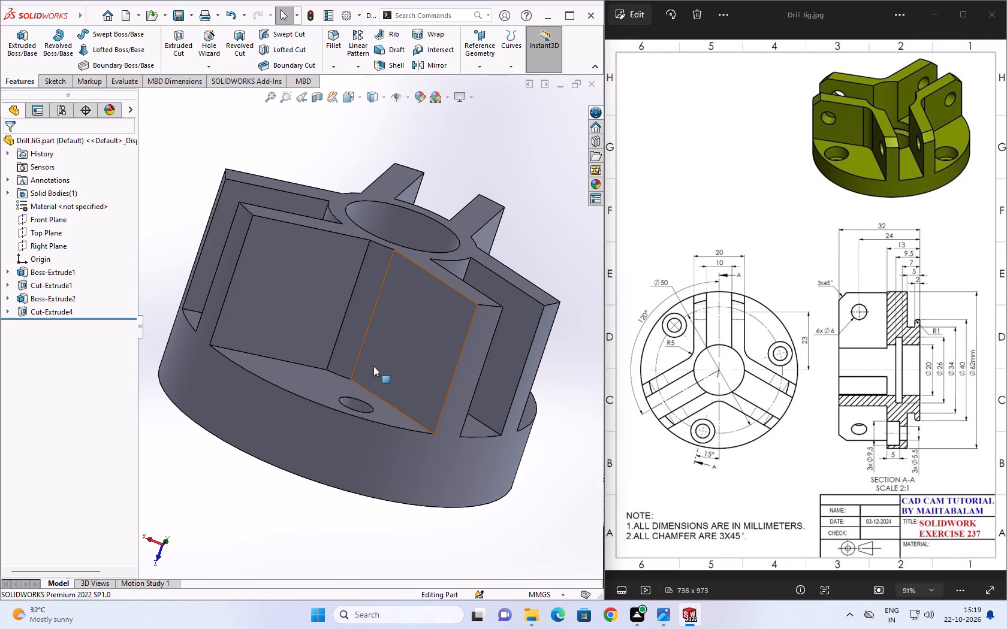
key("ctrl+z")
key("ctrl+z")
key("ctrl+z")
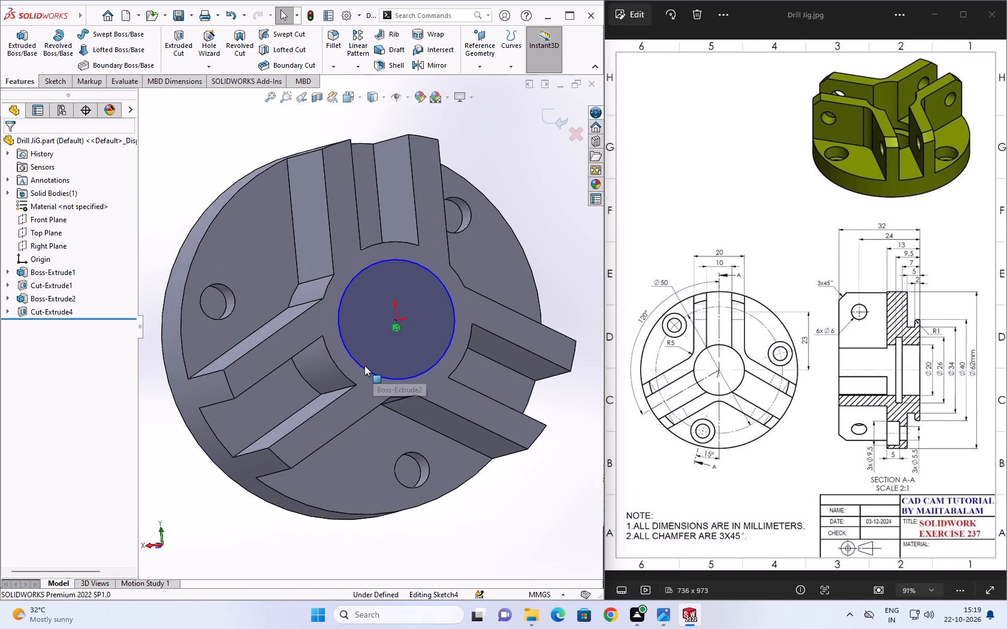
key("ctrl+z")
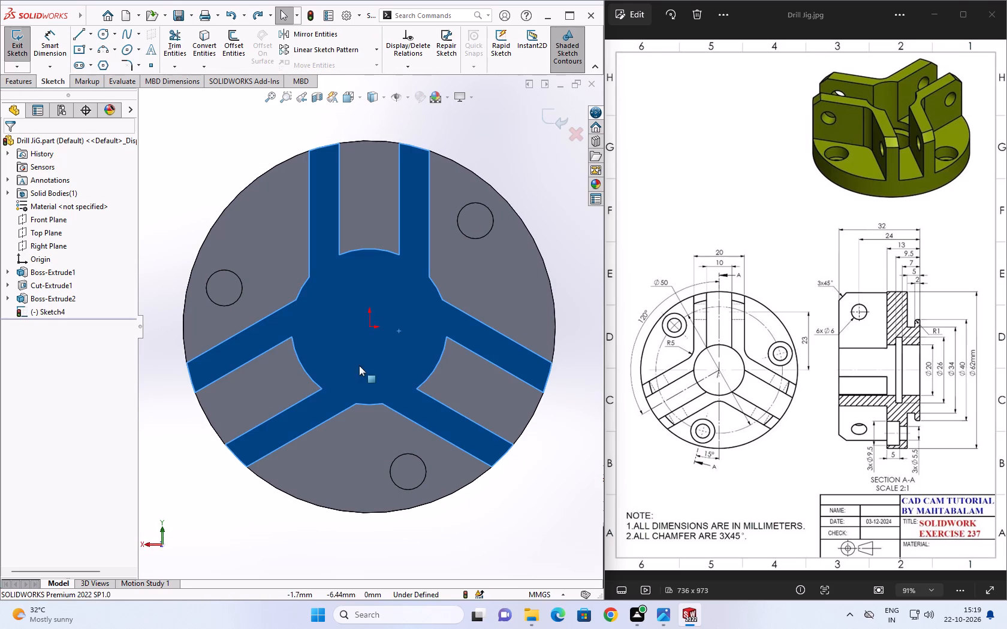
Undo the rib extrusion and the most recent trims in the rib profile sketch.
key("ctrl+z")
key("ctrl+z")
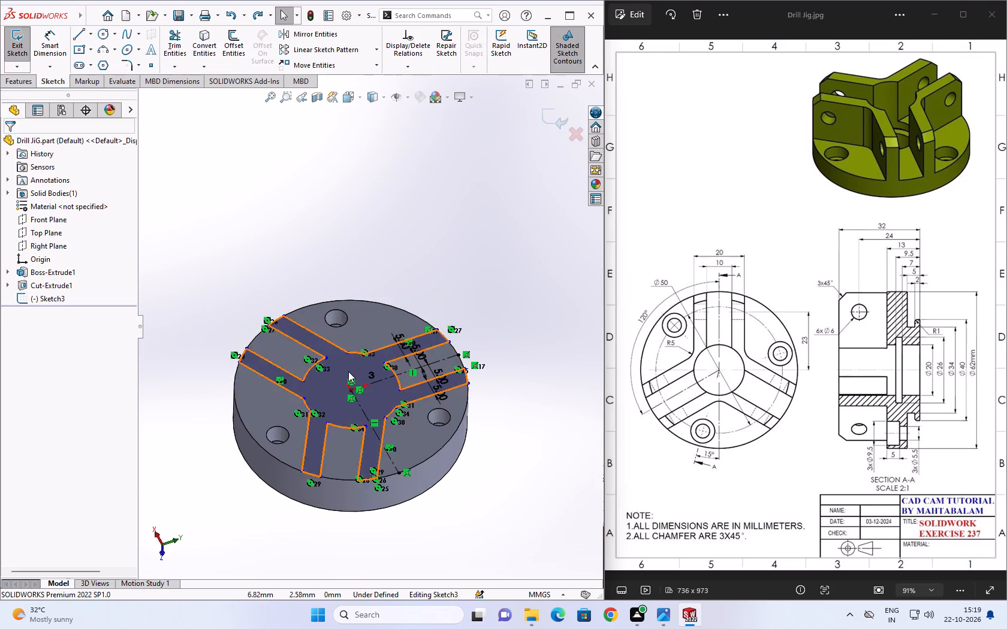
key("Escape")
scroll(351, 368, "down", 4)
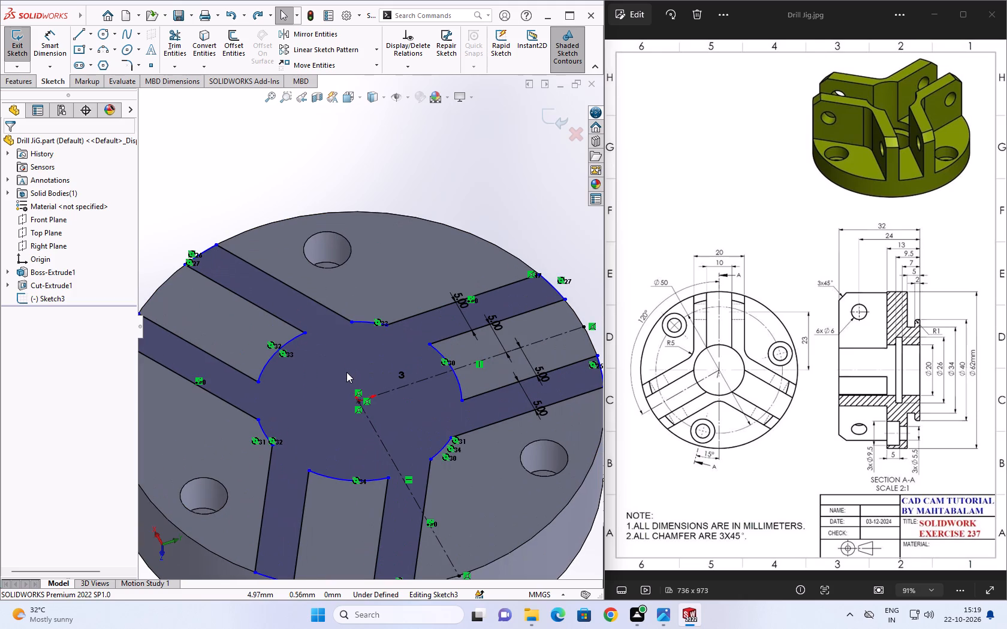
scroll(325, 408, "down", 1)
middle_click_drag(333, 383, 349, 308)
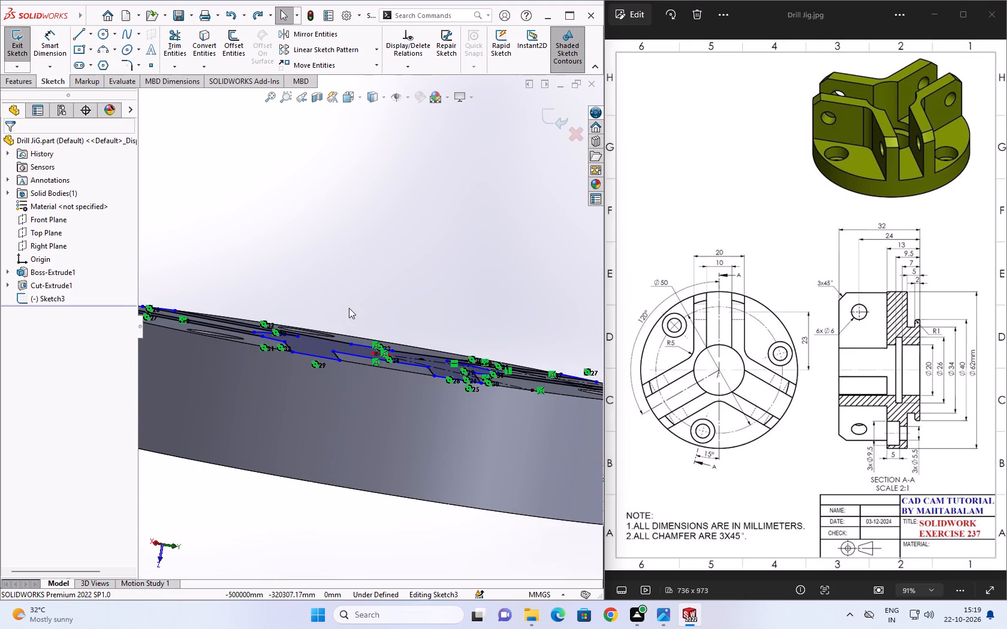
key("ctrl+z")
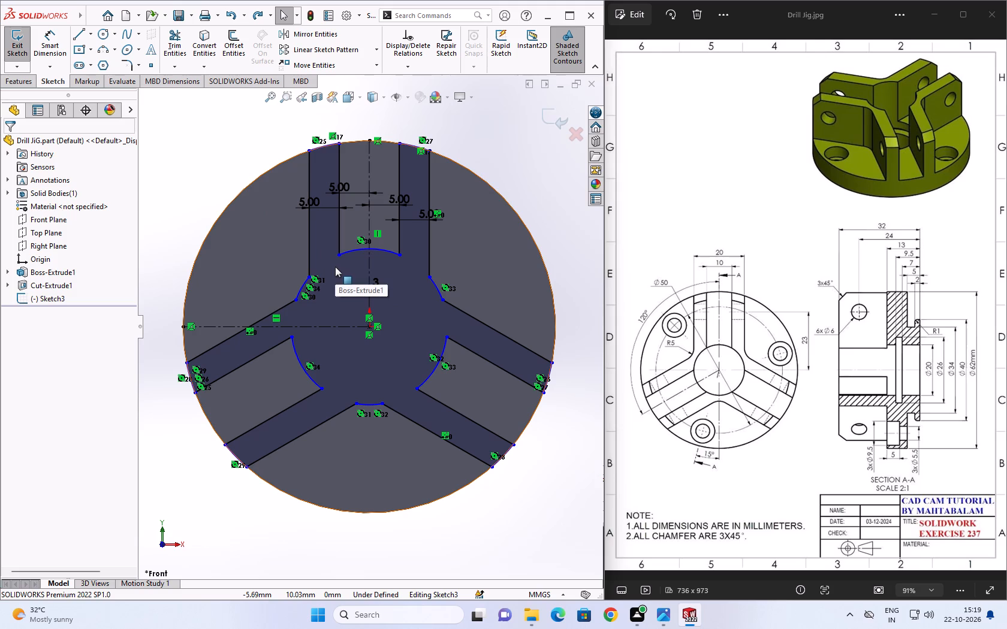
key("ctrl+z")
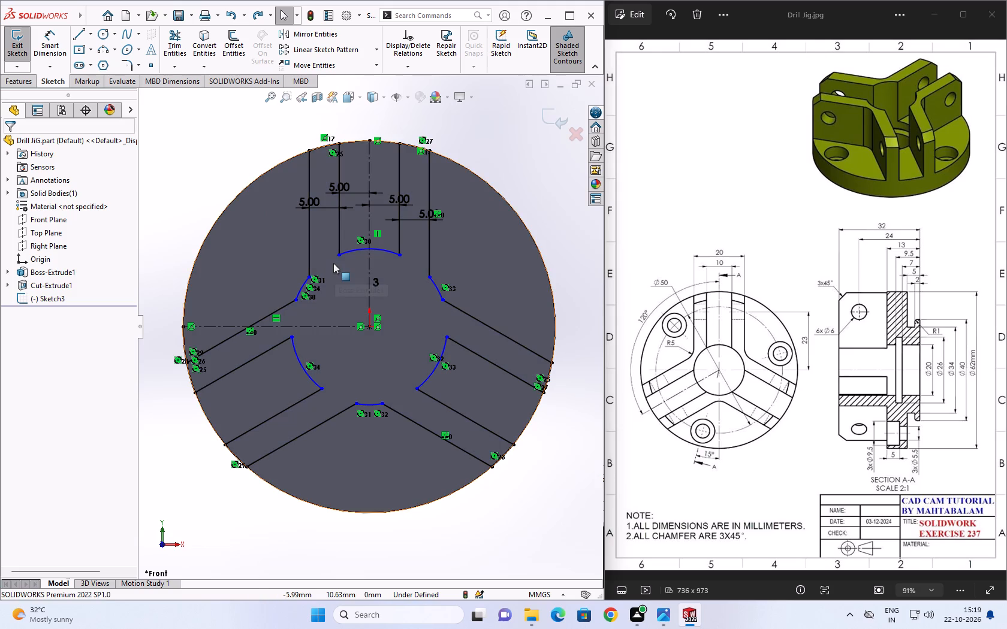
key("ctrl+z")
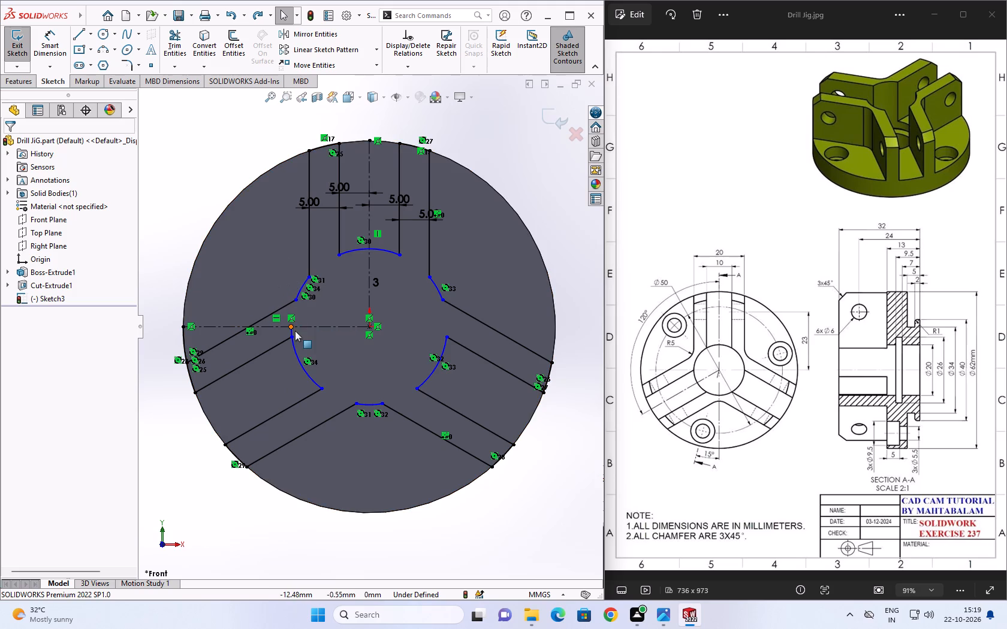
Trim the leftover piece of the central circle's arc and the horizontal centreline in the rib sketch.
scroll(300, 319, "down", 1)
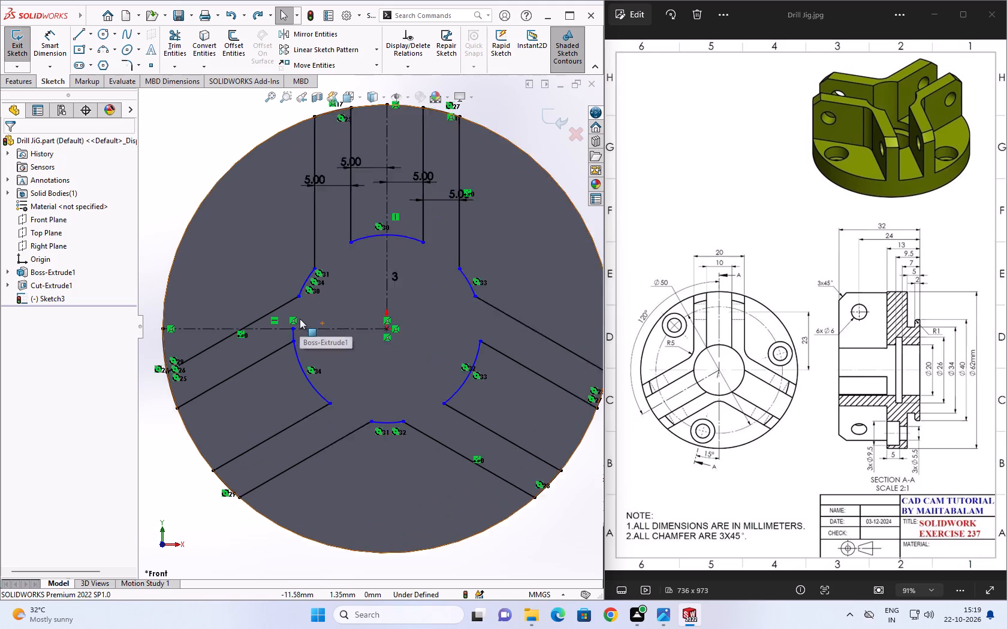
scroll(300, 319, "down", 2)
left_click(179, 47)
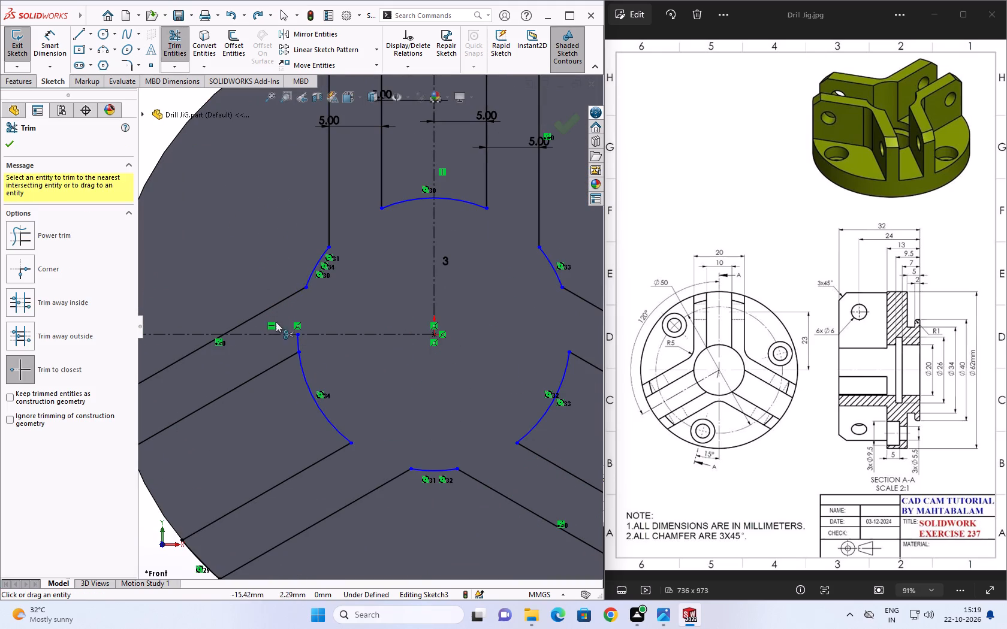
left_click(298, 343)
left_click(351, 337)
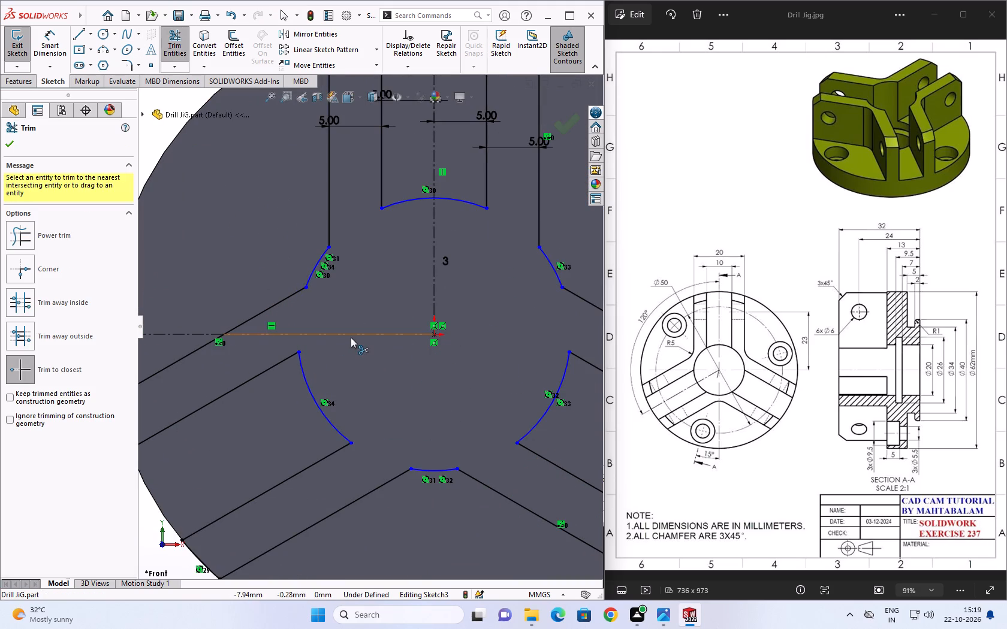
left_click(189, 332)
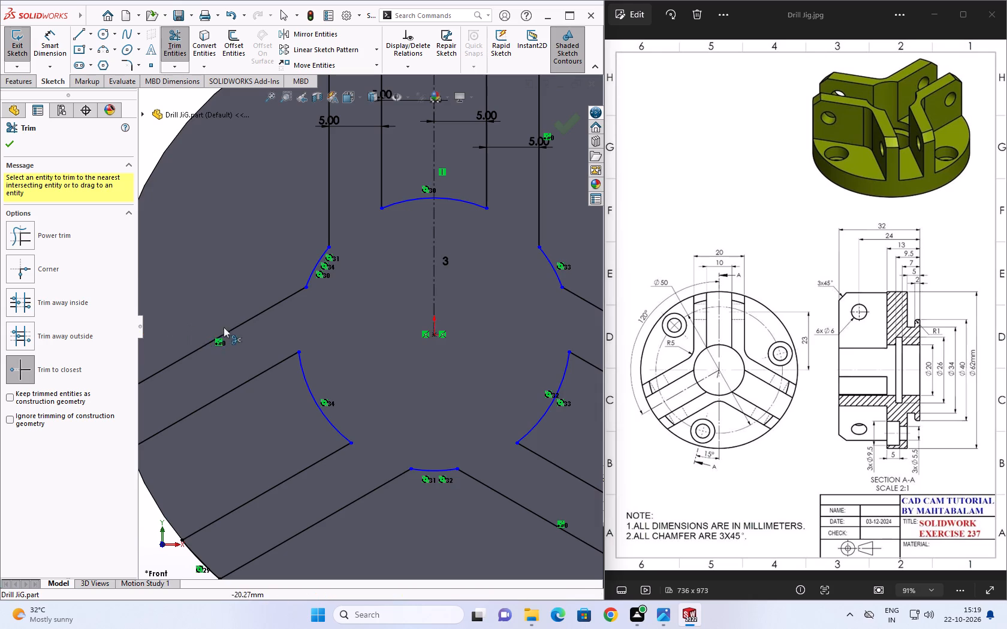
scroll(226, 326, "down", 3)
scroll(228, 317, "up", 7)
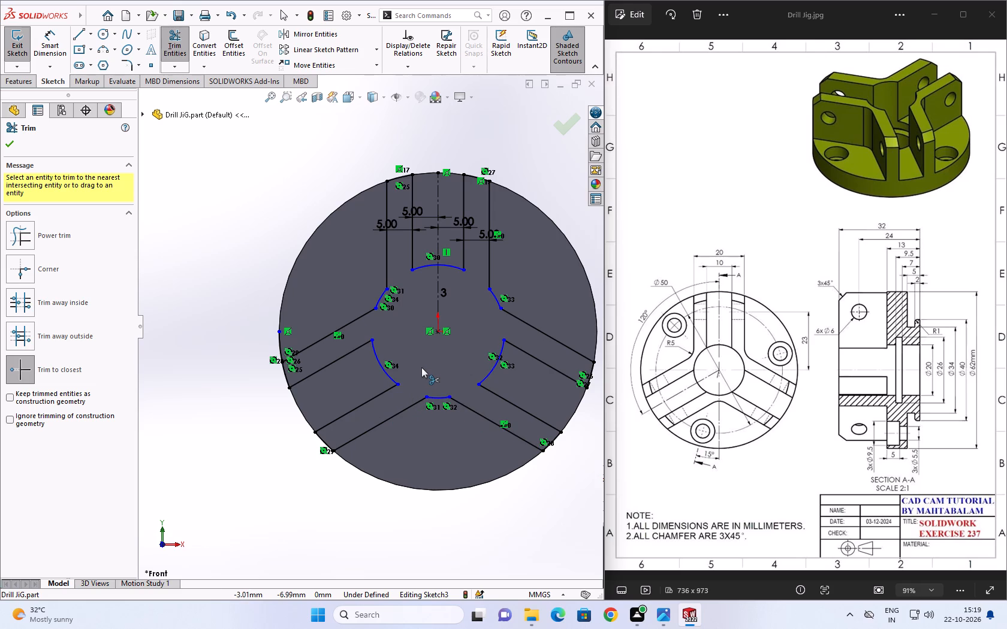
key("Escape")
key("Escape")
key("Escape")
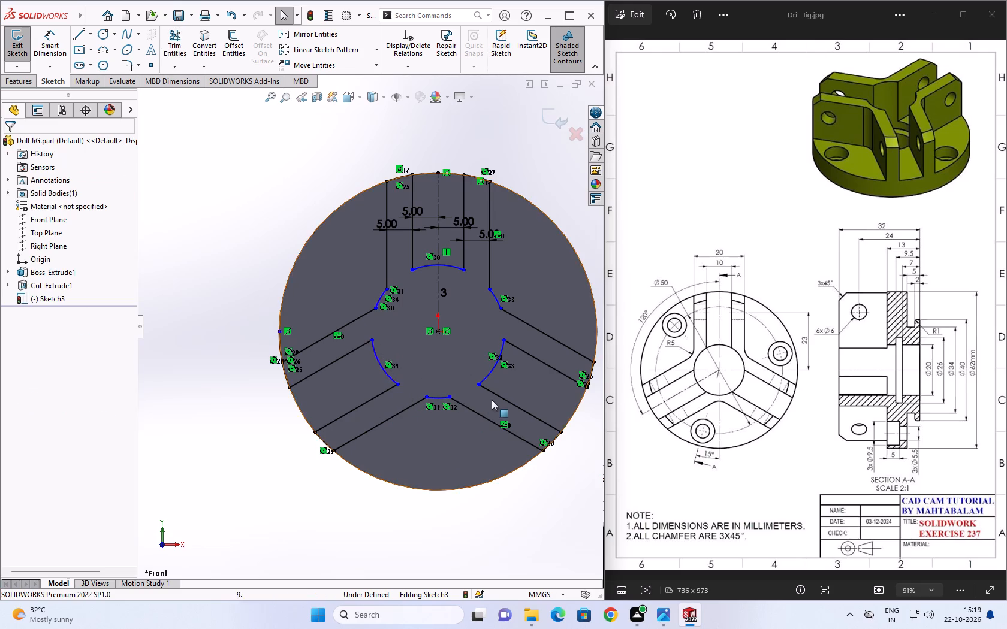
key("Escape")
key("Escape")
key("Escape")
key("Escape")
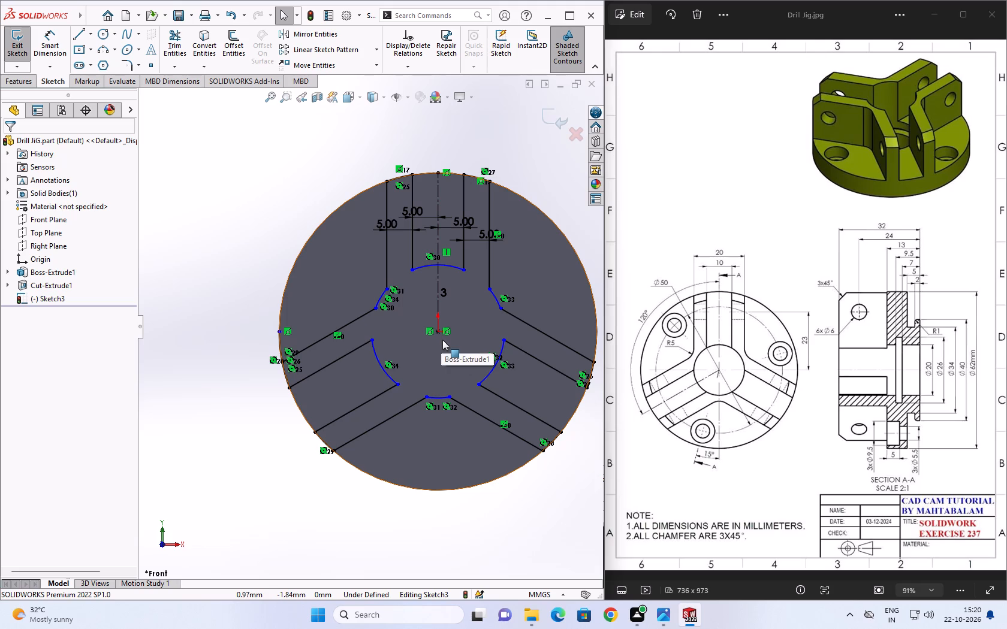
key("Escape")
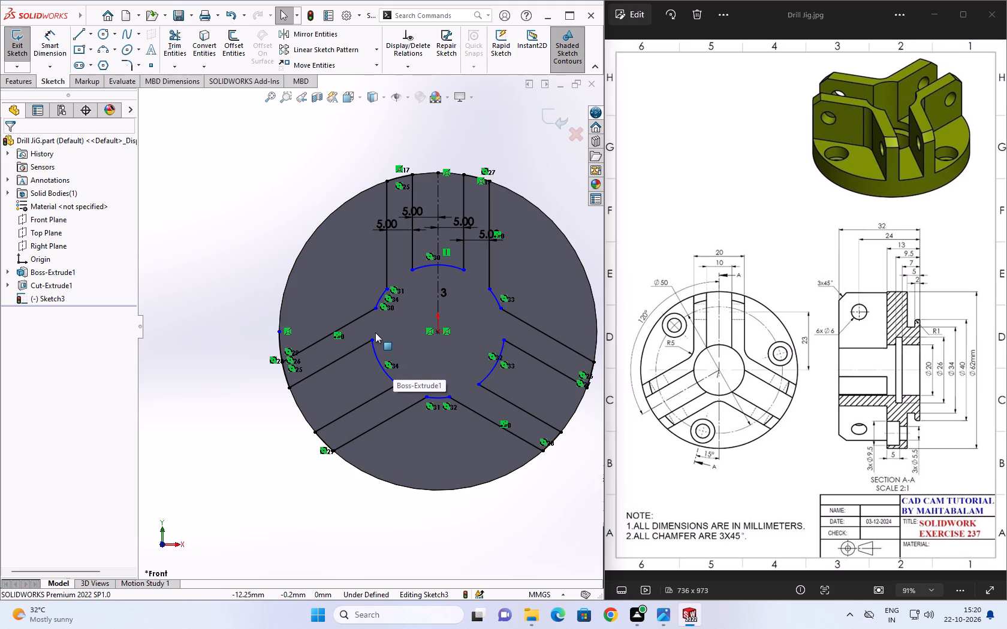
Undo the trims of the central and outer circles, continuing back past the drawing of the central circle.
key("ctrl+z")
key("ctrl+z")
key("ctrl+z")
key("ctrl+z")
key("ctrl+z")
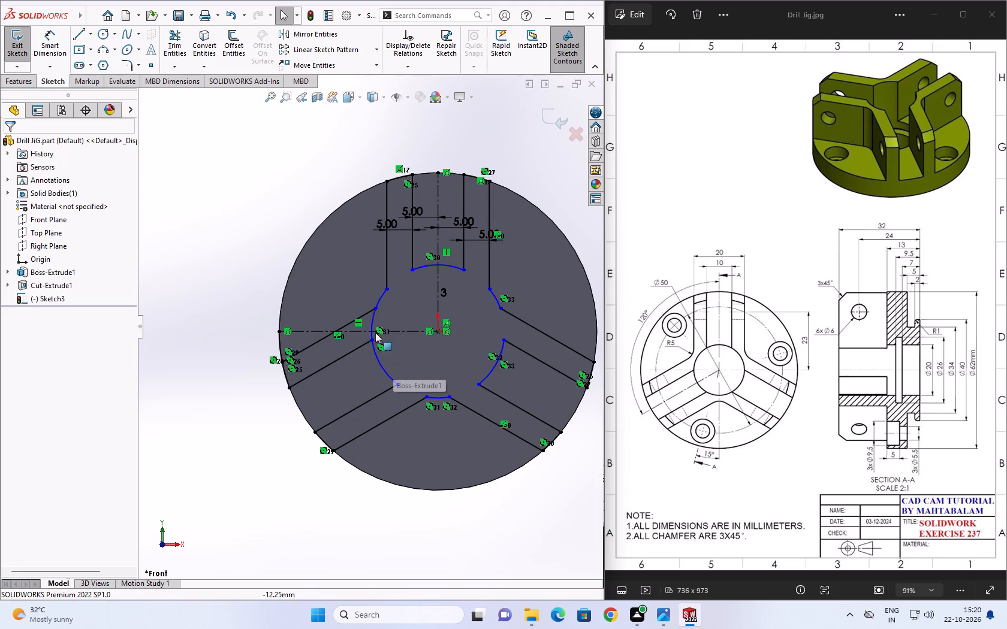
key("ctrl+z")
key("ctrl+z")
key("ctrl+z")
key("ctrl+z")
key("ctrl+z")
key("ctrl+z")
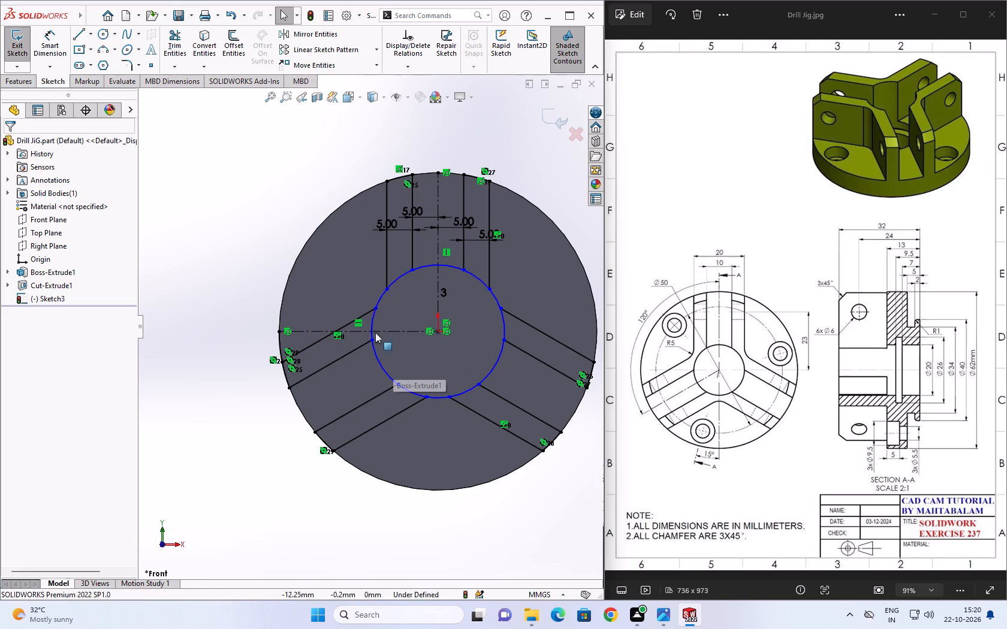
key("ctrl+z")
key("ctrl+z")
key("ctrl+z")
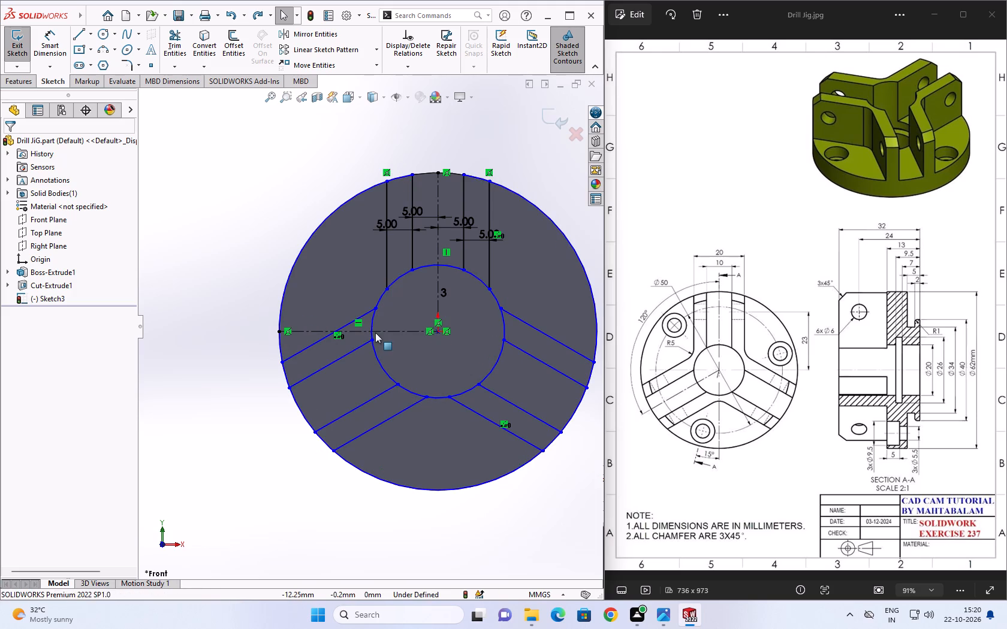
key("ctrl+z")
key("ctrl+z")
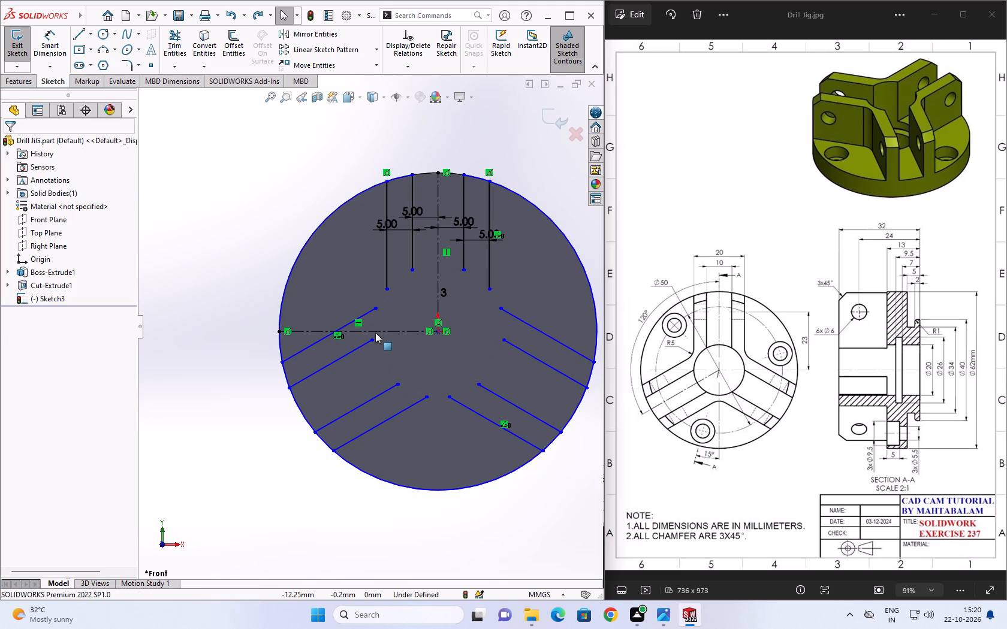
key("Escape")
key("Escape")
key("Escape")
key("Escape")
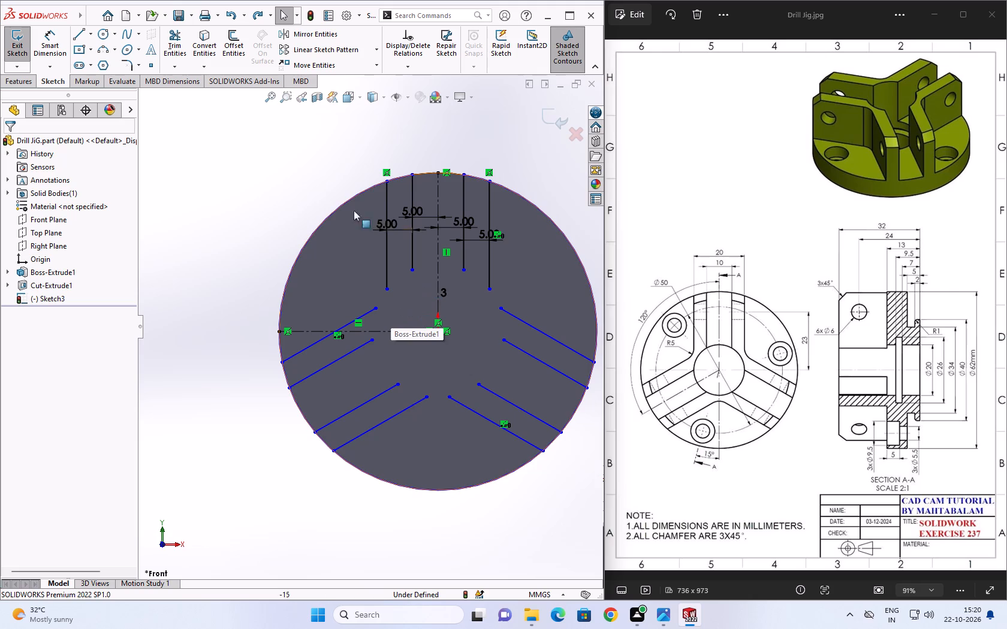
key("Escape")
key("Escape")
Draw a three-point arc of about 3.1 mm radius joining the inner ends of the two lowest outer rib lines.
left_click(99, 37)
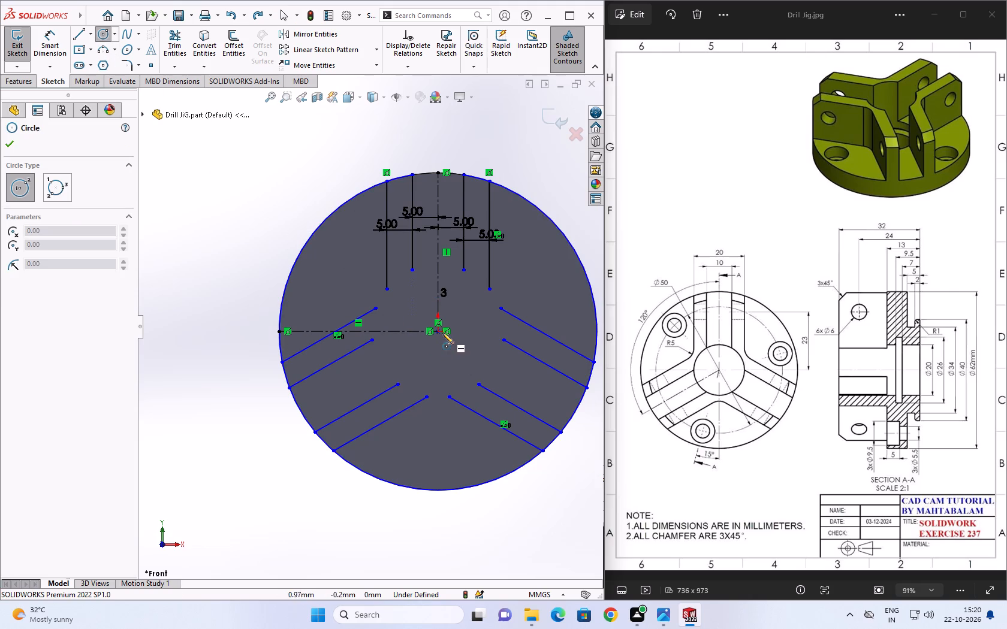
key("Escape")
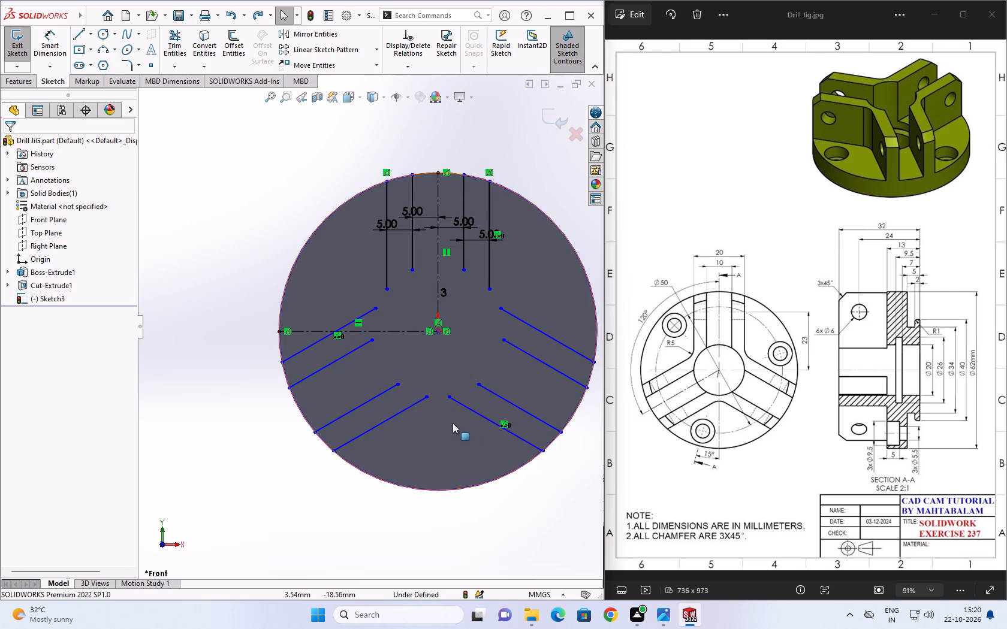
scroll(450, 422, "down", 3)
left_click(101, 54)
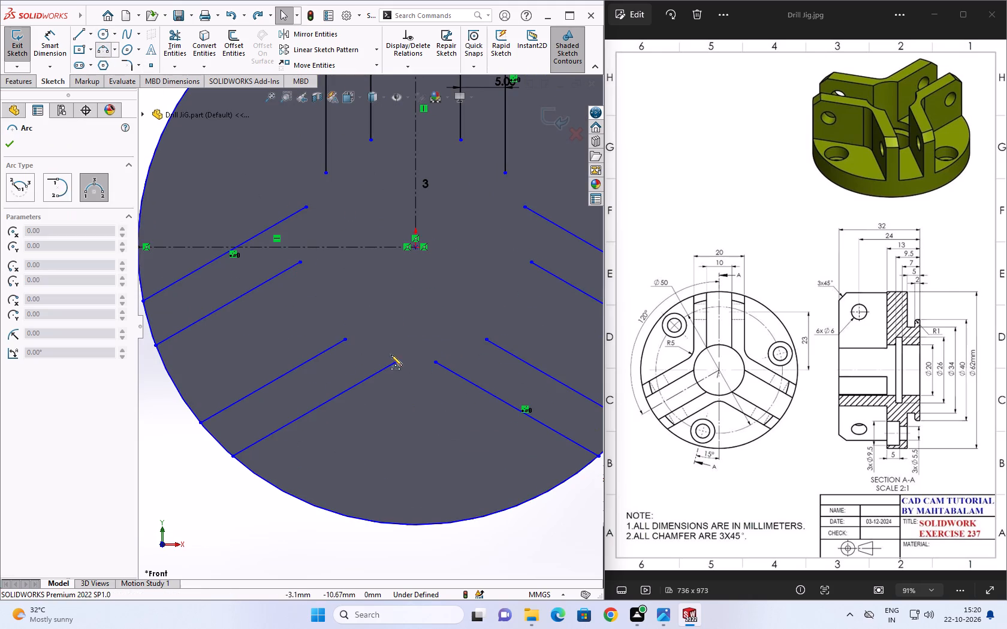
left_click(397, 363)
left_click(438, 364)
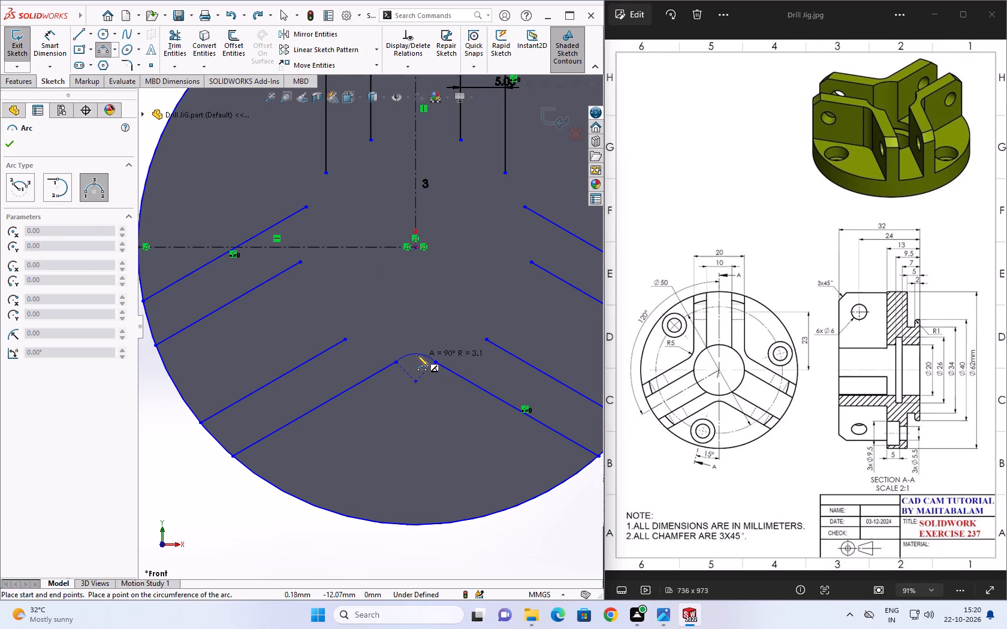
left_click(417, 355)
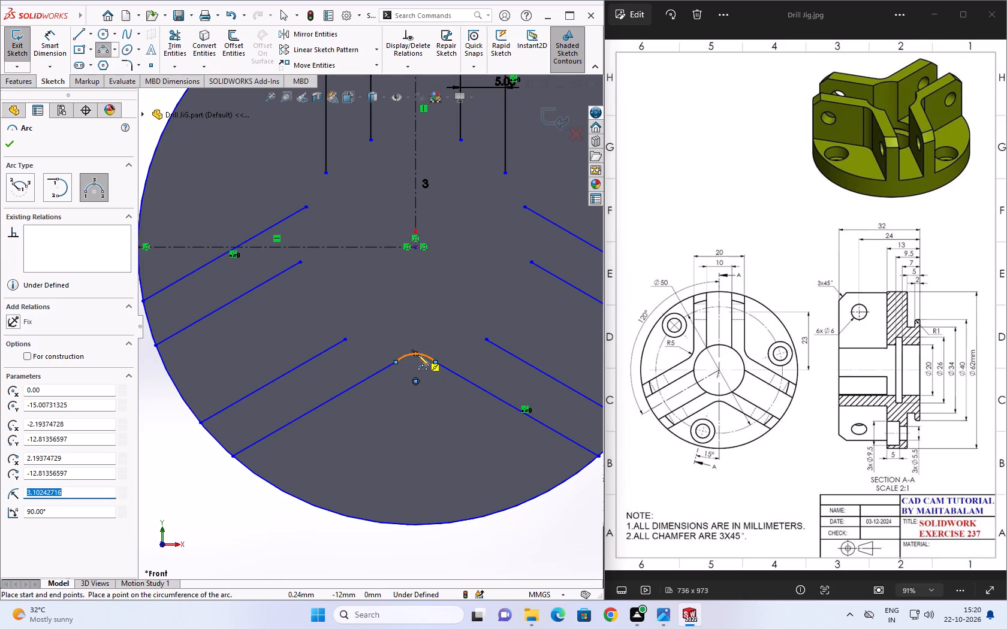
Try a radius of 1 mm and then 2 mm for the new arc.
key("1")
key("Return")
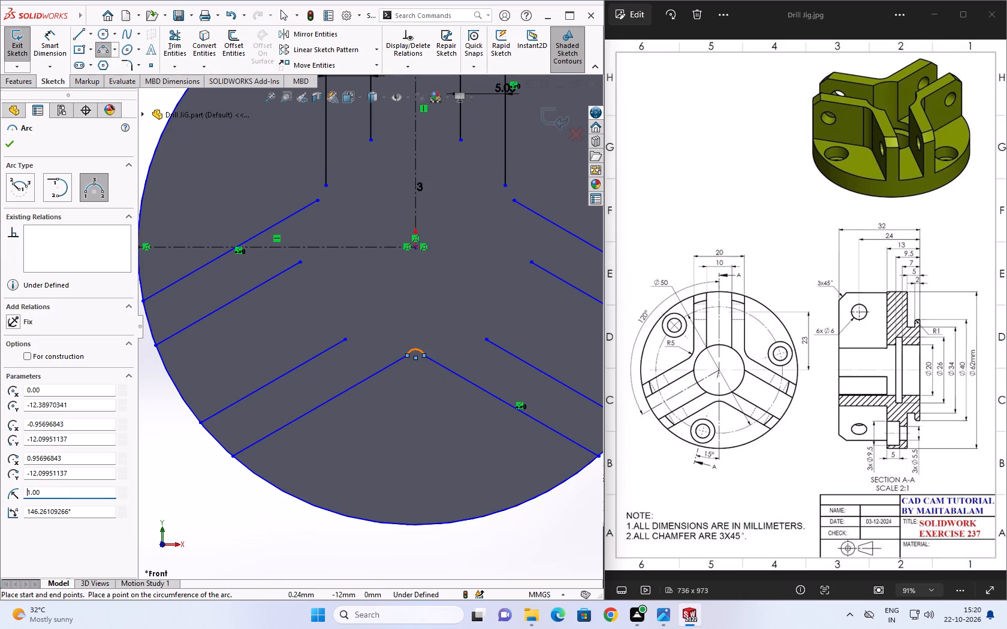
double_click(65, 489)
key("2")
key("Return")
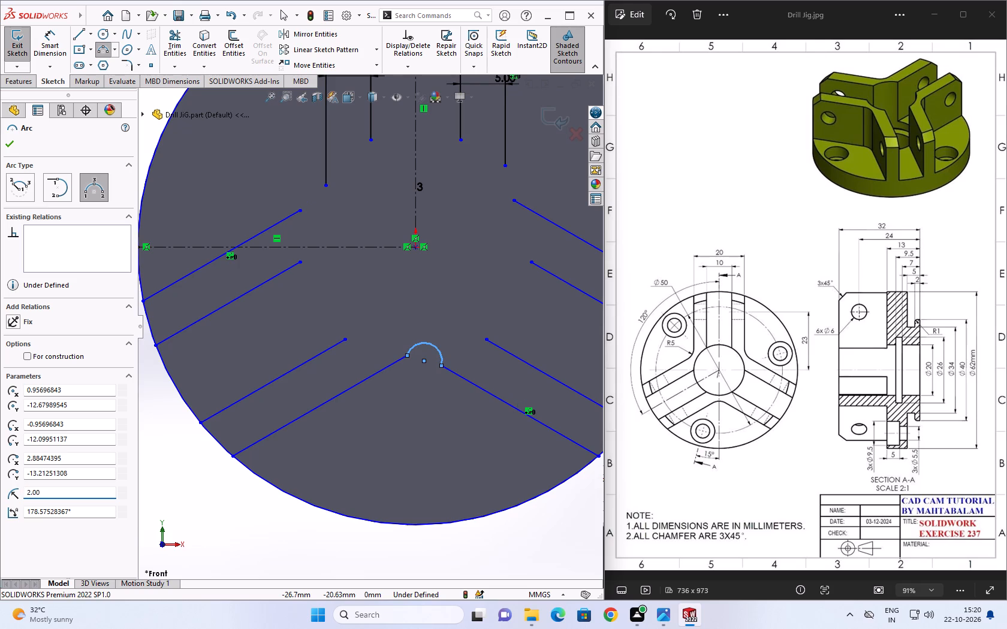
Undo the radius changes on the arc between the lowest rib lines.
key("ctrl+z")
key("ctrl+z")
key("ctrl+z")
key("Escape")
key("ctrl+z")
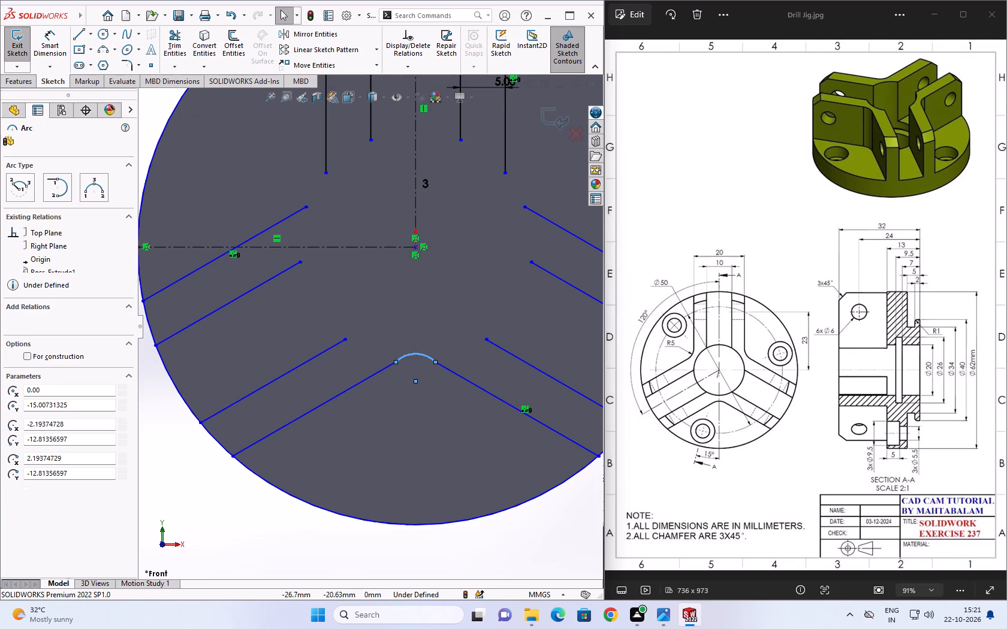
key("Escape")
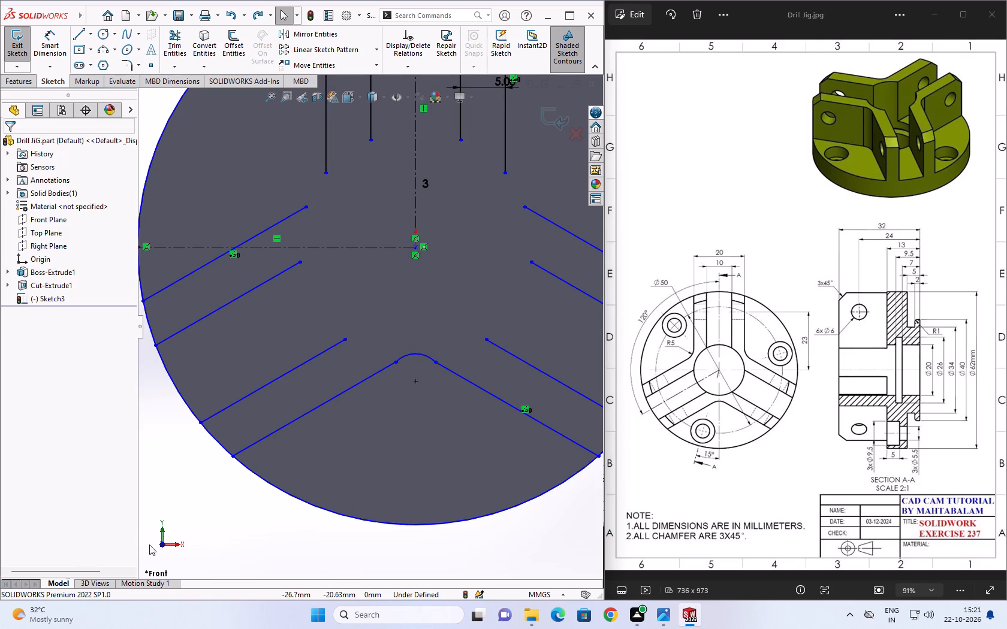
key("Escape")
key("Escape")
Trim the outer sketch circle between the rib lines, keeping only the short arcs that close the ribs' outer ends.
left_click(167, 59)
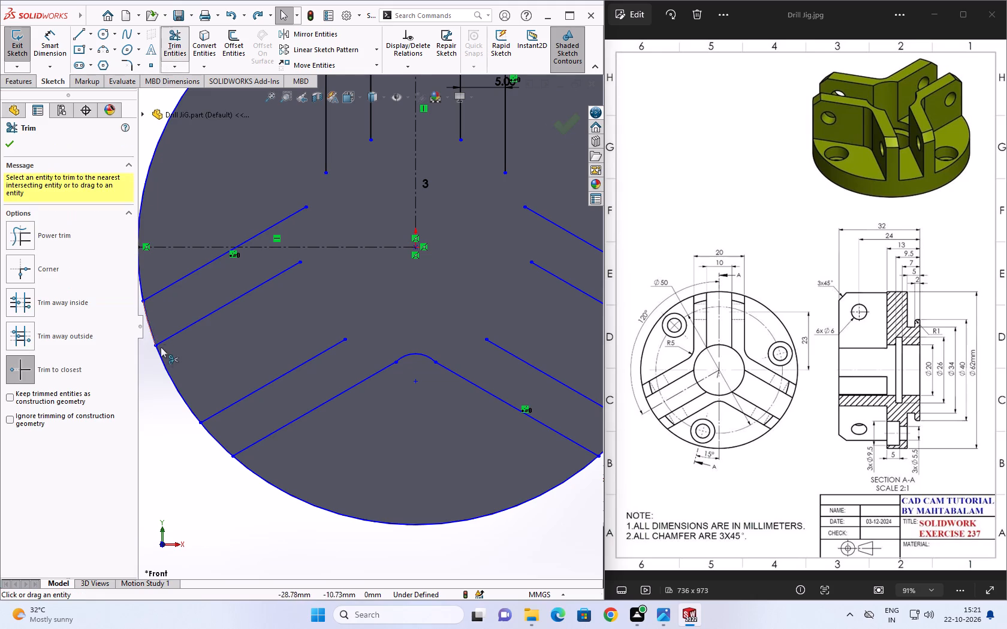
left_click(166, 368)
left_click(317, 503)
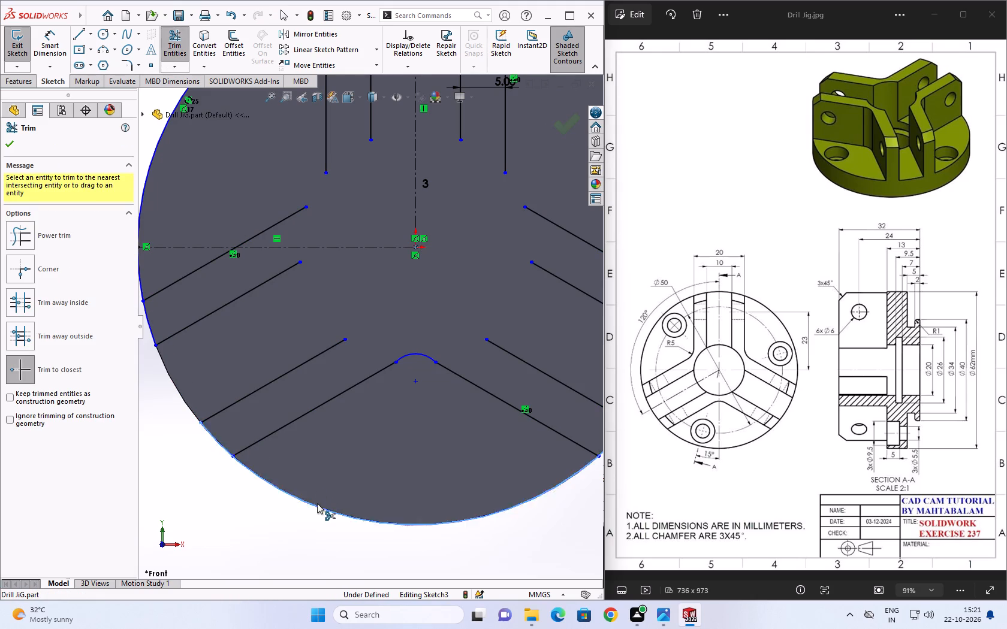
scroll(381, 450, "down", 1)
scroll(378, 459, "up", 5)
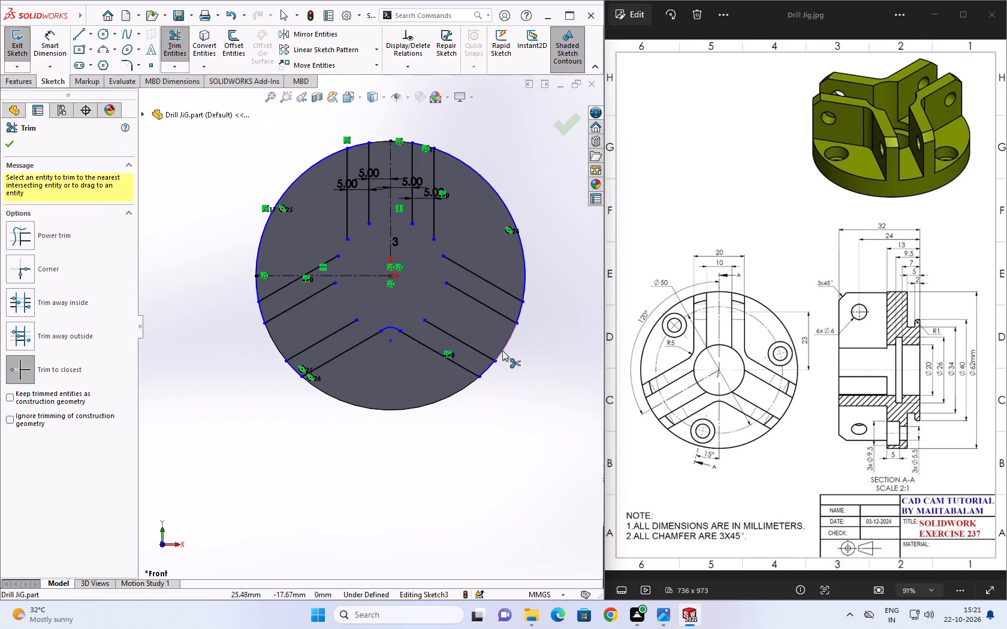
left_click(502, 350)
left_click(526, 288)
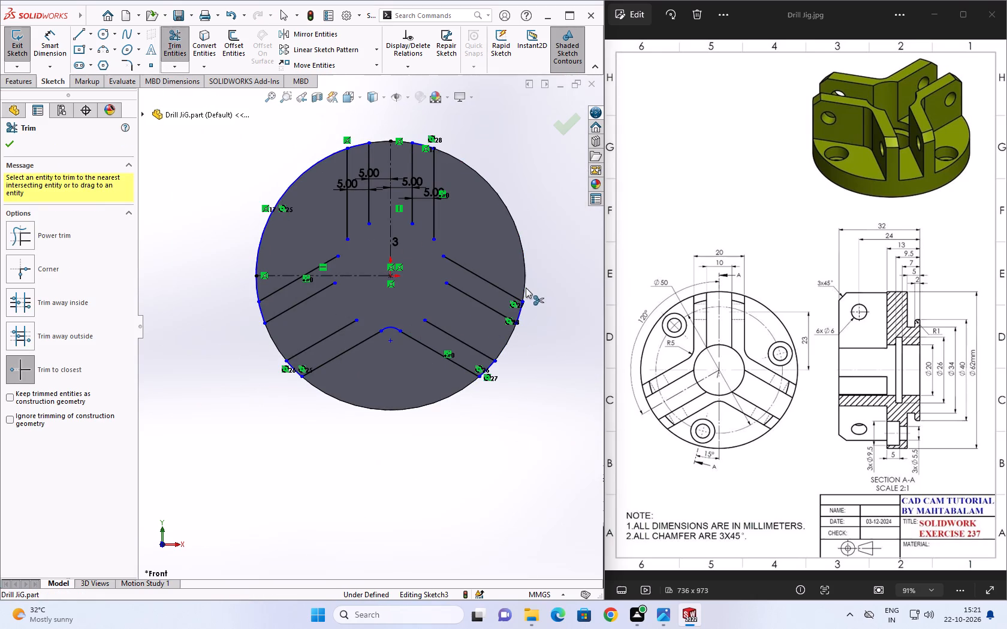
left_click(288, 185)
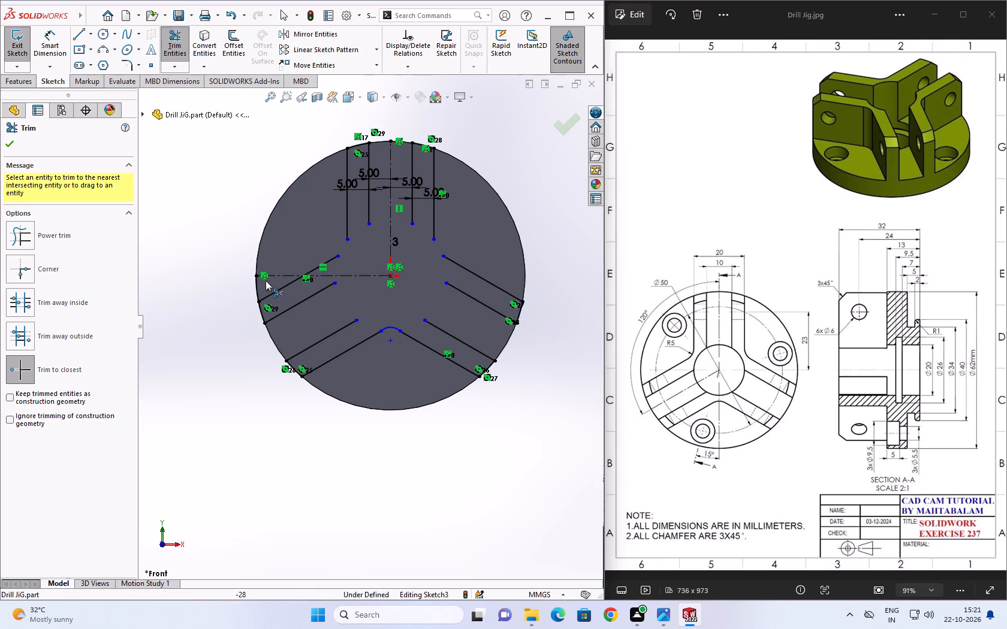
left_click(255, 288)
Trim away the horizontal construction centreline running from the origin to the disc's edge.
left_click(330, 276)
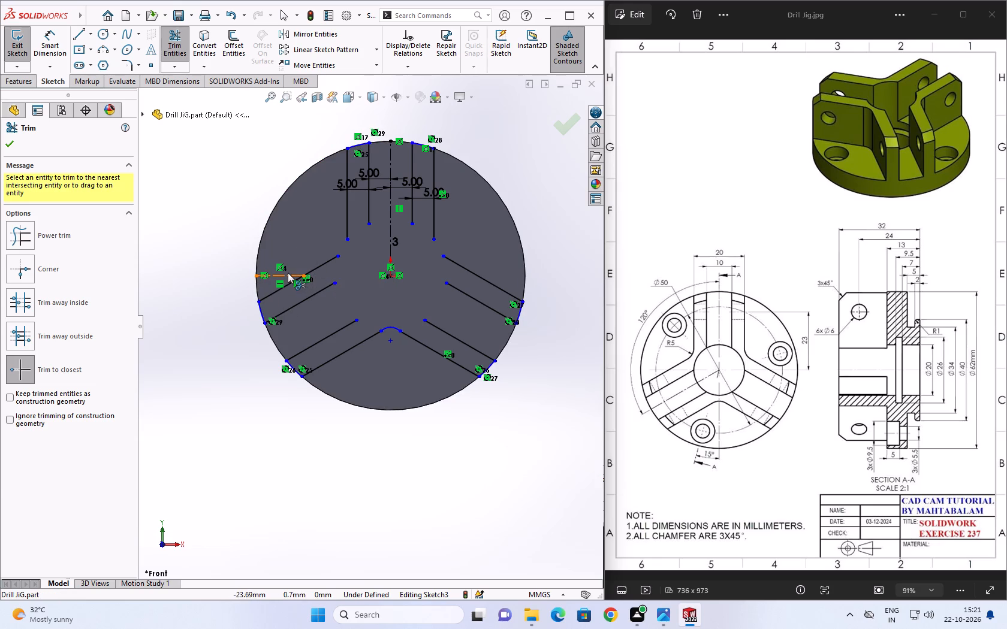
left_click(288, 273)
key("Escape")
Circular-pattern the small arc at the lowest inner rib corner about the origin, with 3 equally spaced instances over 360 degrees.
scroll(420, 301, "down", 1)
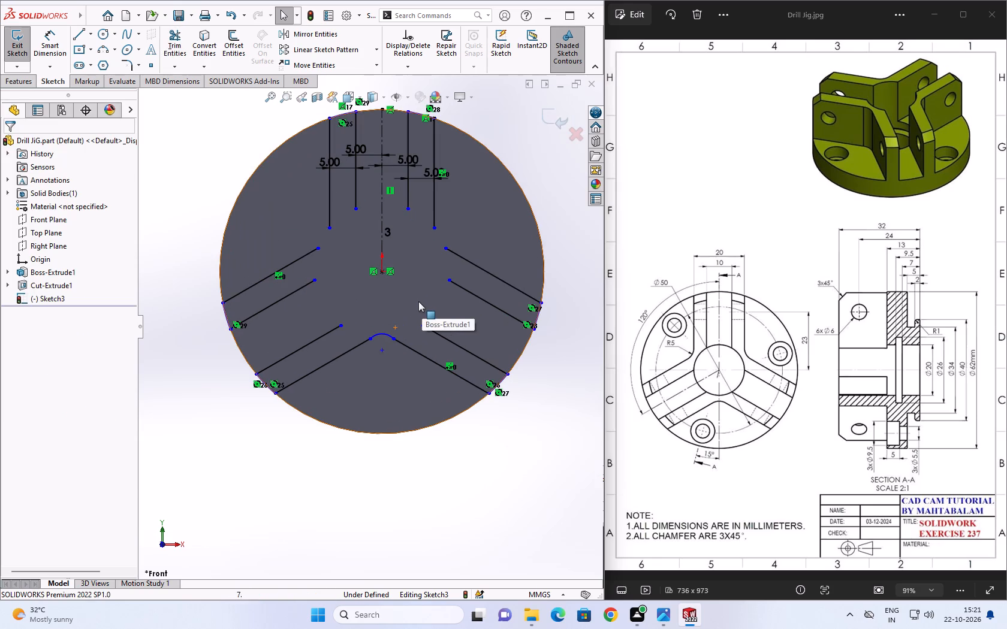
scroll(409, 156, "up", 1)
scroll(403, 135, "down", 2)
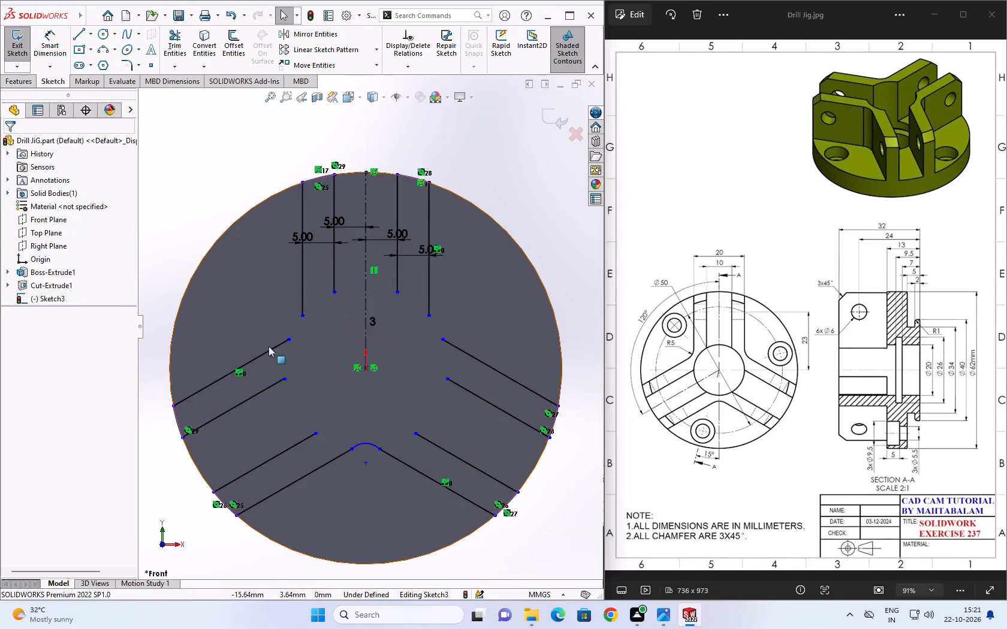
left_click(380, 53)
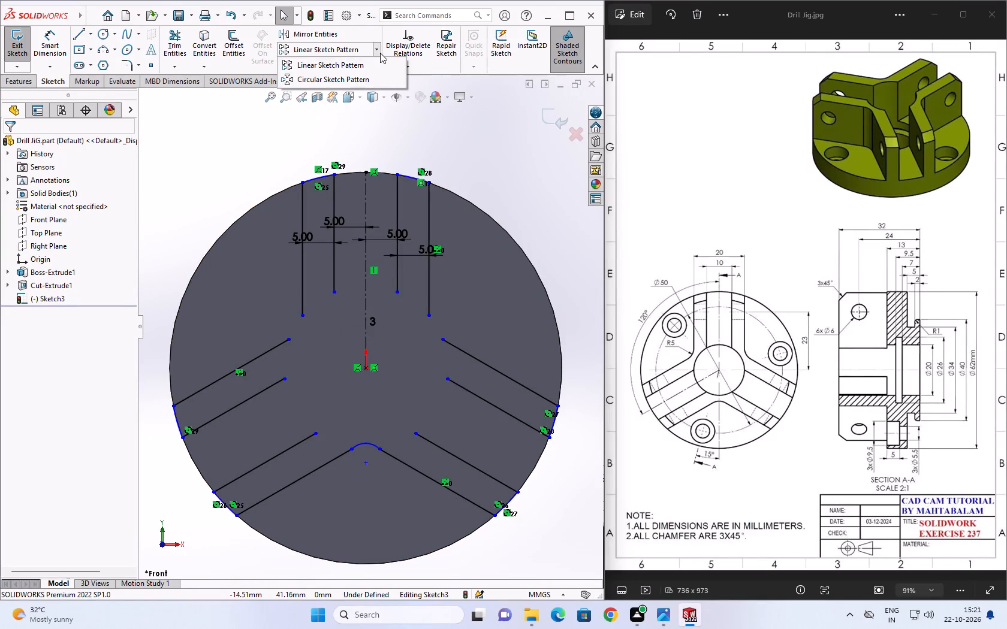
left_click(333, 81)
left_click(366, 445)
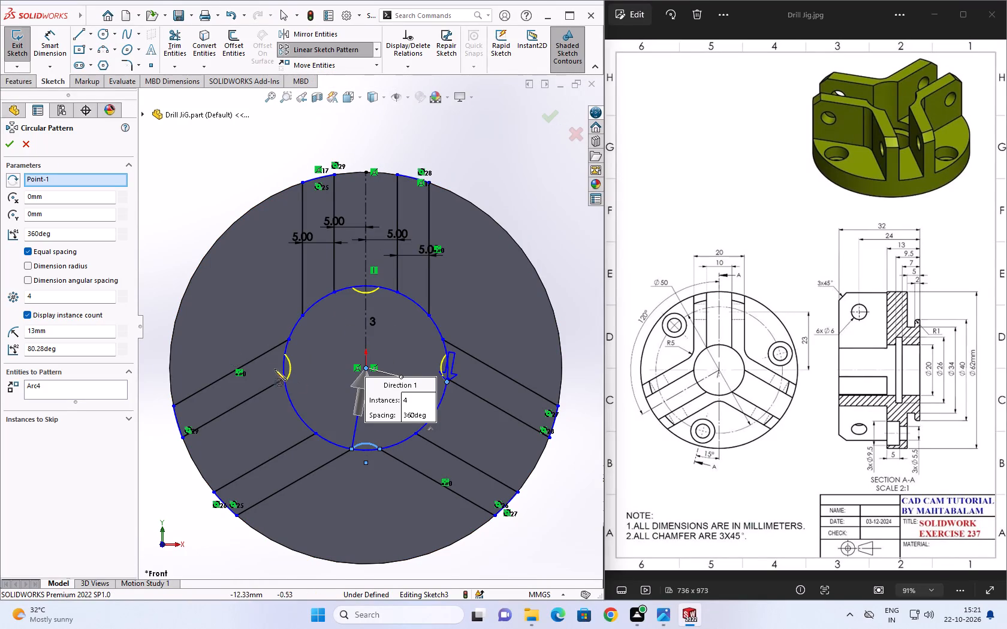
double_click(92, 297)
key("3")
key("Return")
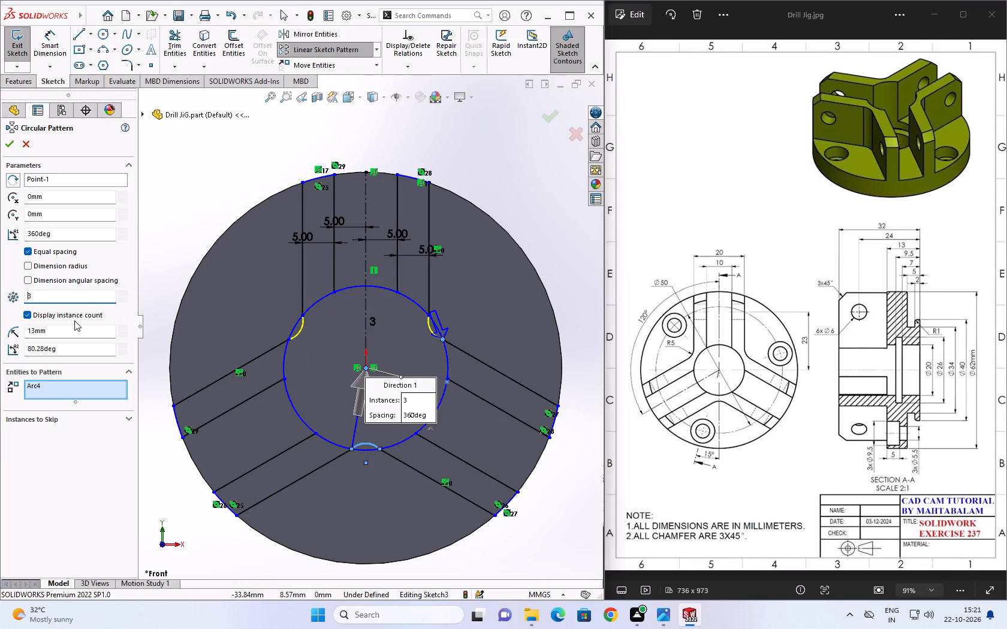
left_click(13, 145)
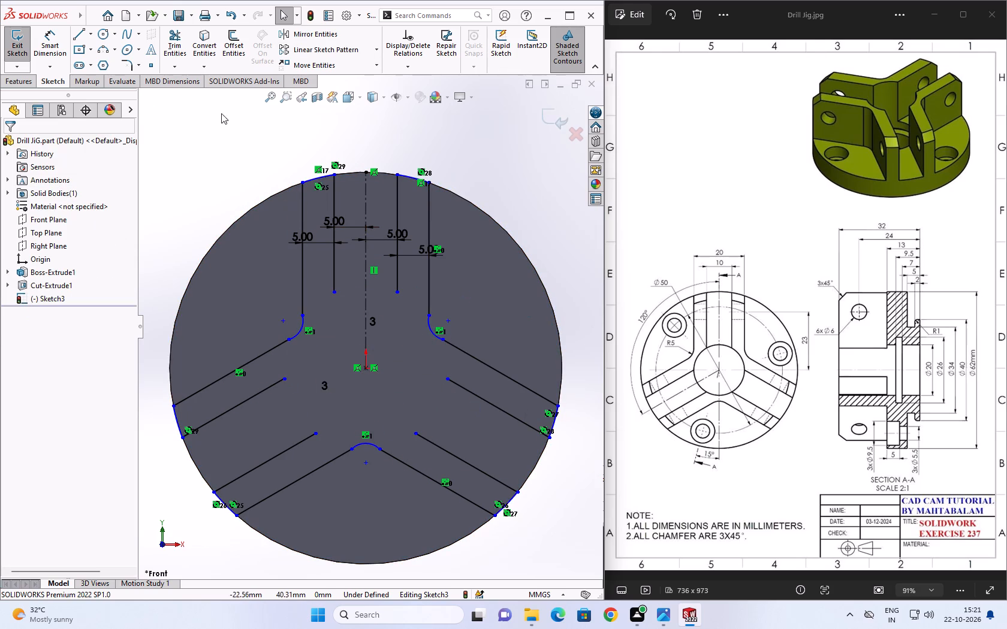
Sketch a circle centred on the origin, trying a radius of 12 mm before setting it to 10 mm.
left_click(98, 35)
left_click(367, 369)
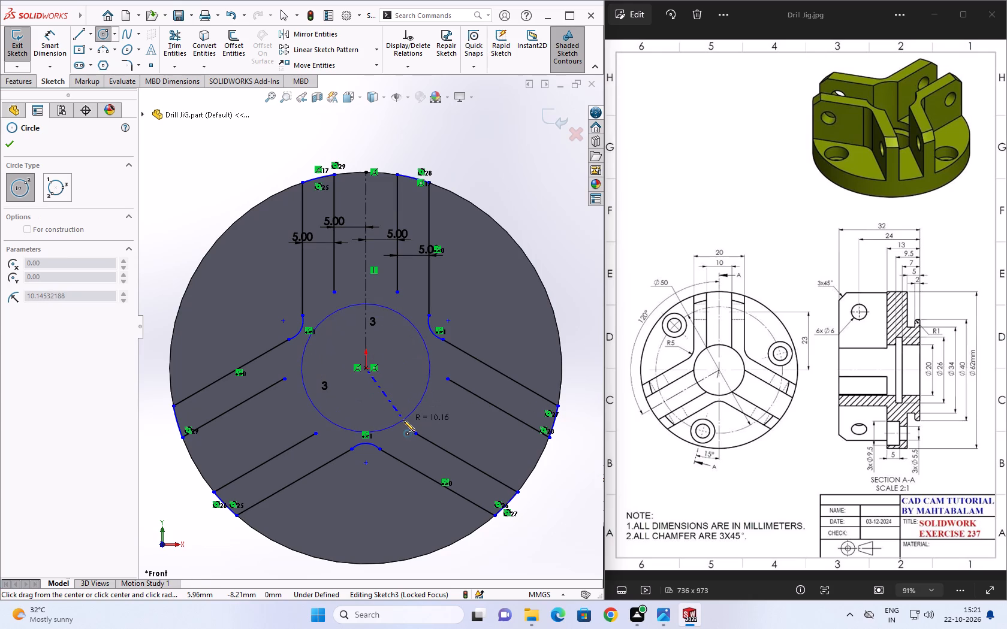
left_click(404, 422)
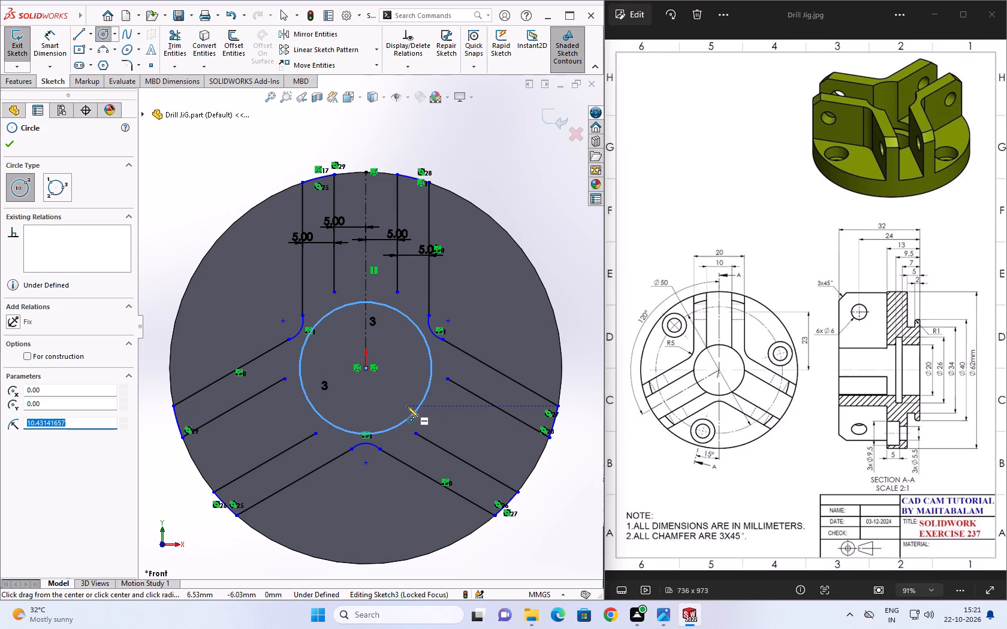
type("12")
key("Return")
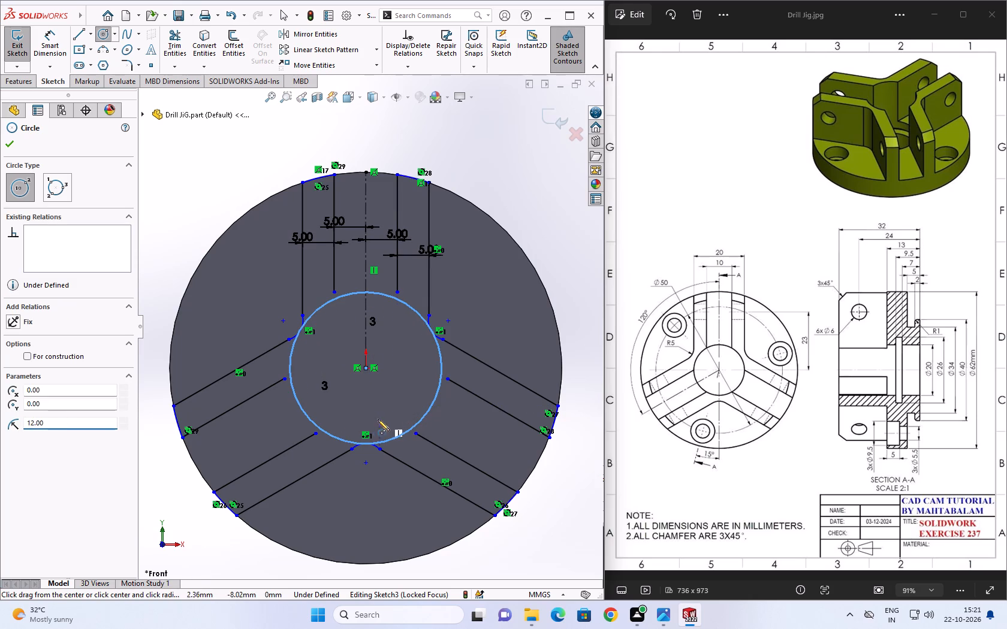
double_click(77, 427)
type("10")
key("Return")
key("Escape")
key("Escape")
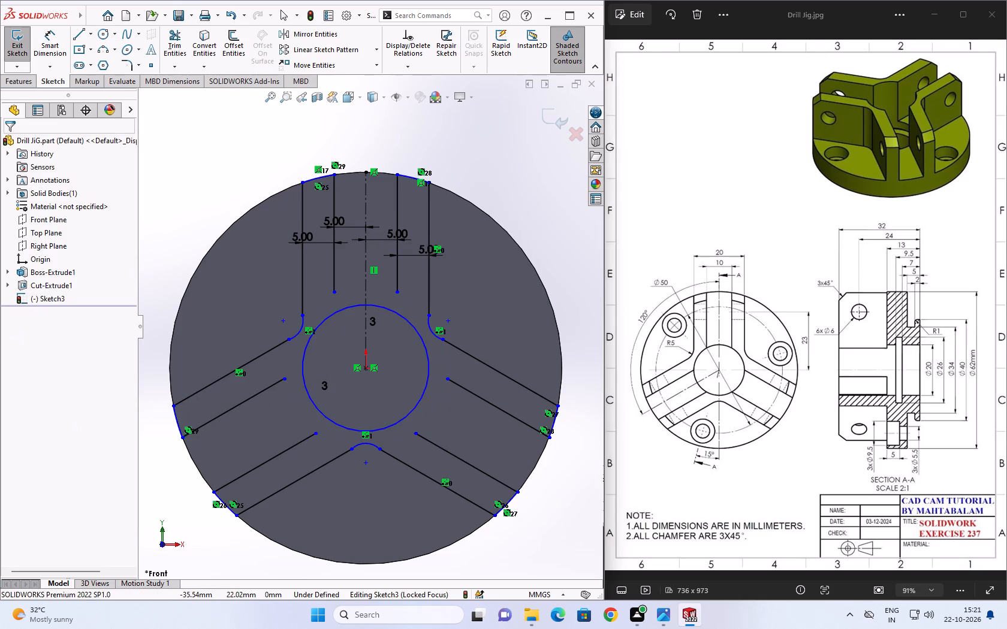
key("Escape")
Extend the inner lines of all three slots inward to meet the central circle.
left_click(184, 59)
left_click(178, 66)
left_click(178, 99)
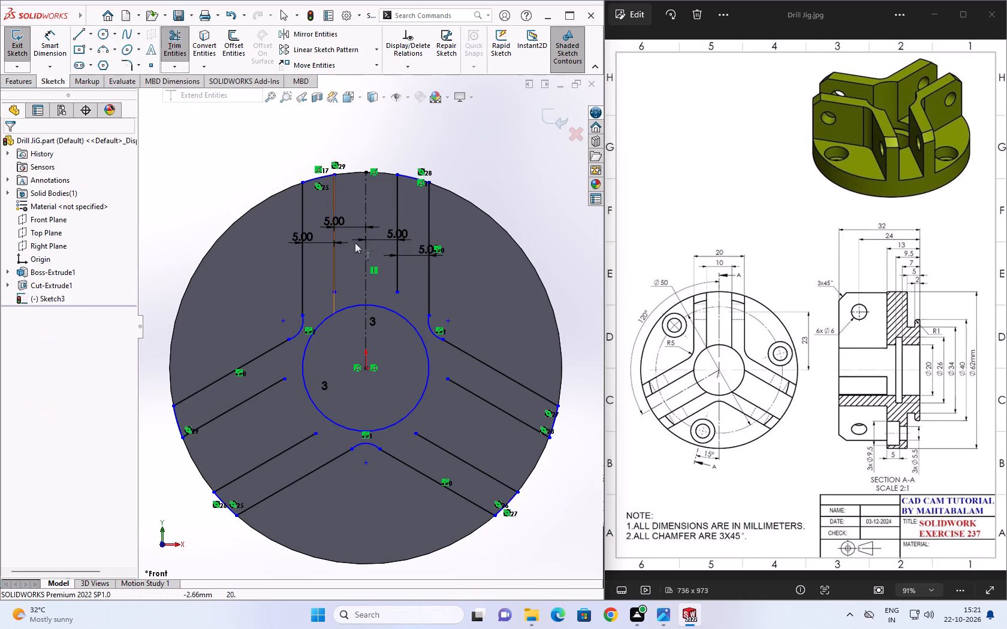
left_click(322, 261)
left_click(333, 259)
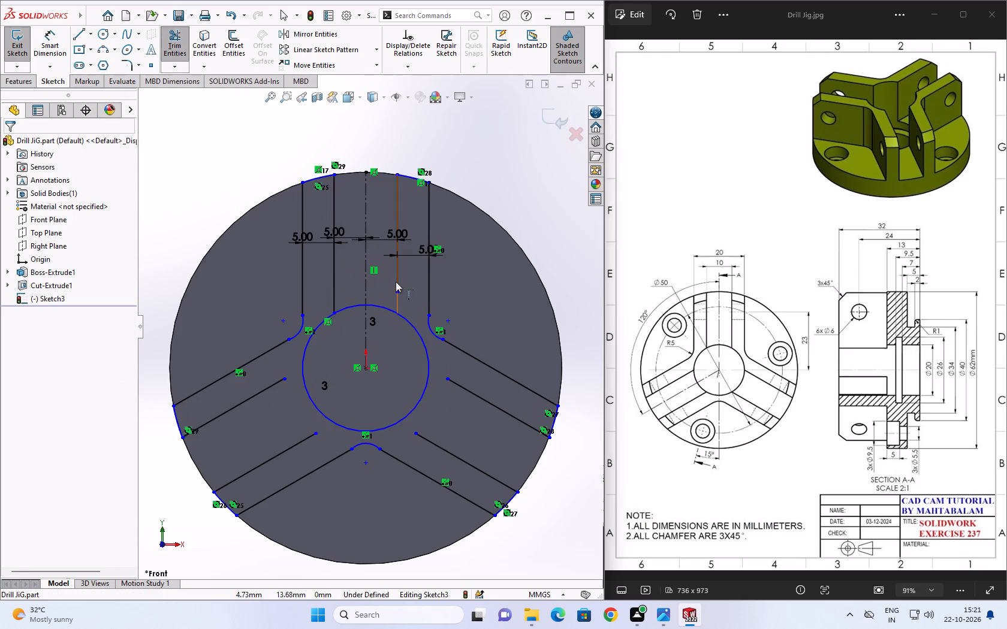
left_click(396, 276)
left_click(472, 395)
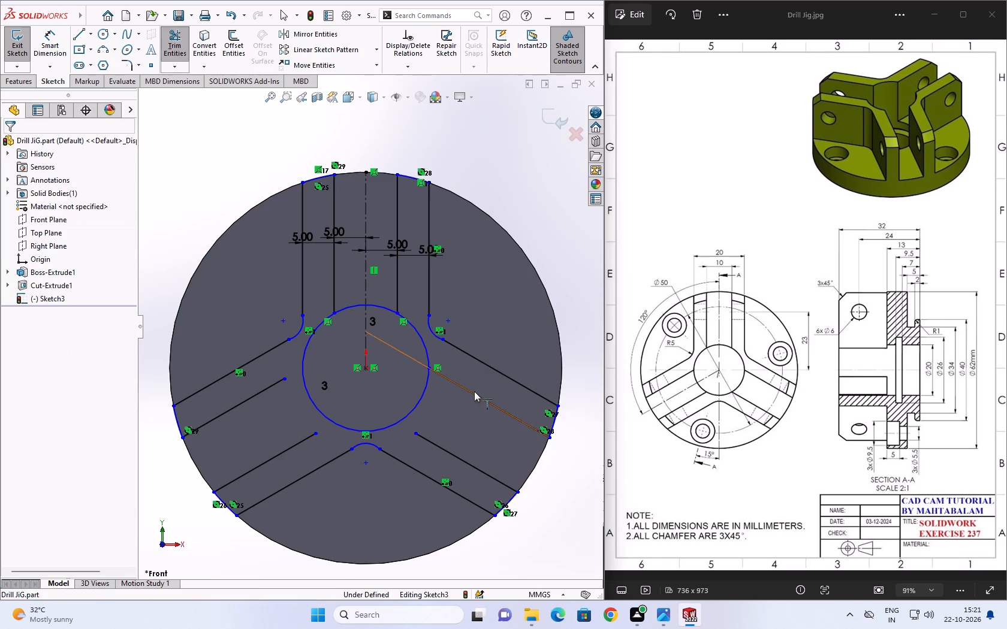
left_click(474, 391)
left_click(269, 388)
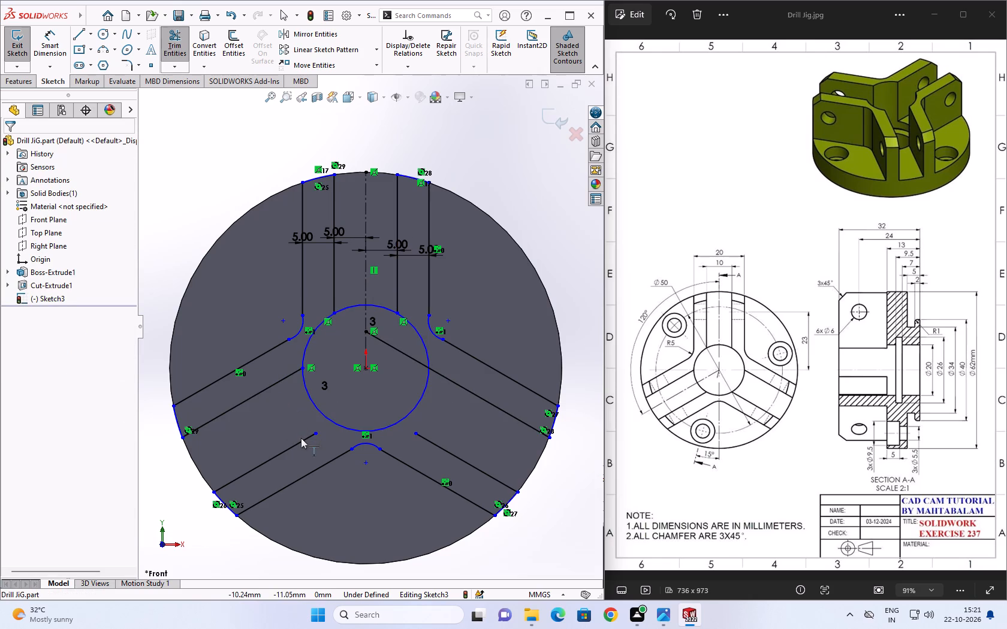
left_click(302, 439)
left_click(430, 443)
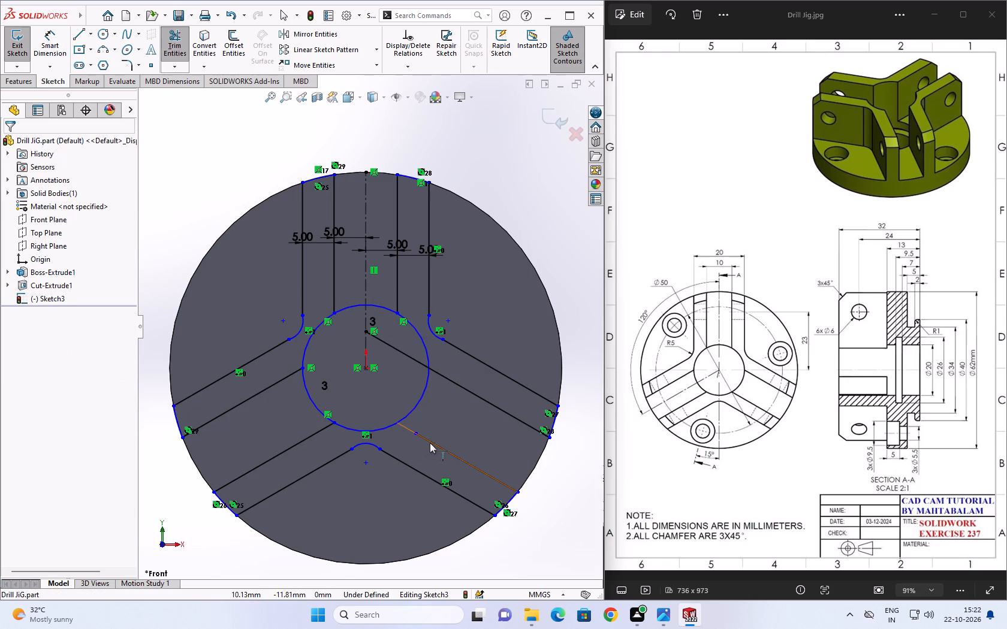
key("Escape")
key("Escape")
key("Escape")
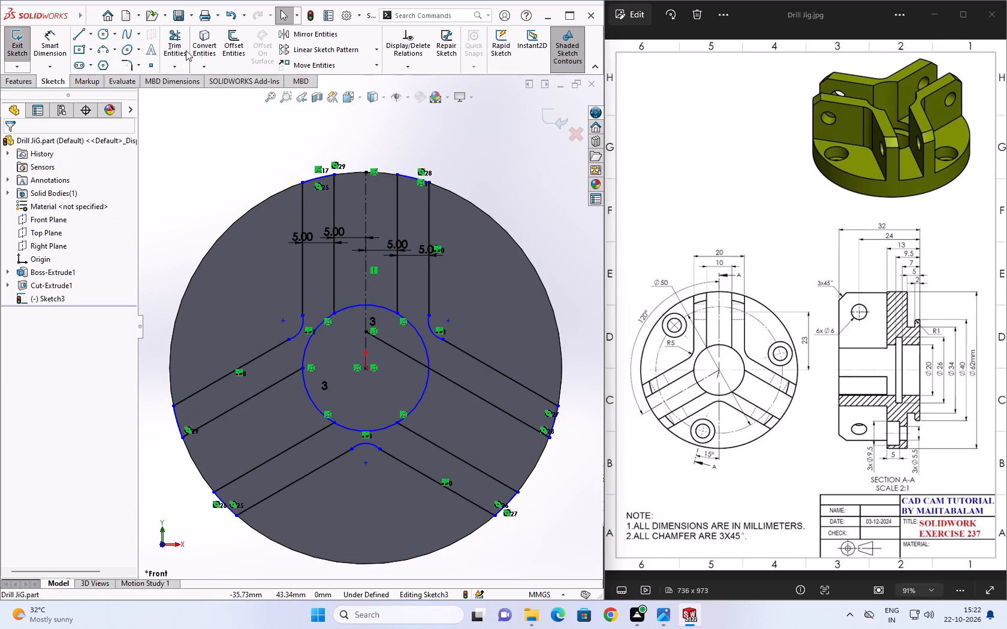
Trim the central circle's arcs across the three slots, the overextended slot line inside the circle, and the vertical centreline.
left_click(177, 48)
left_click(353, 305)
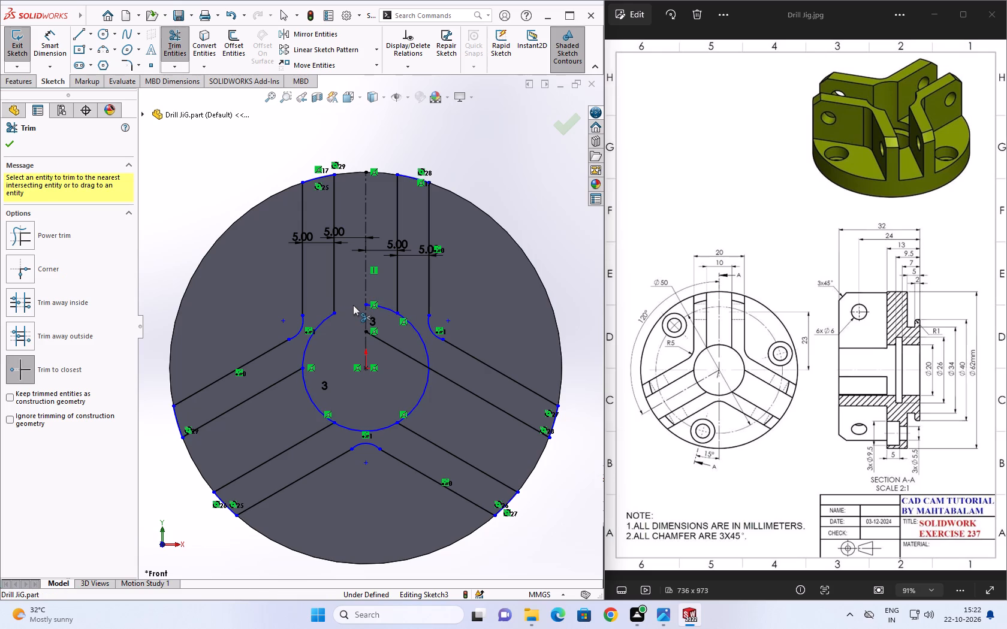
left_click(382, 306)
left_click(407, 357)
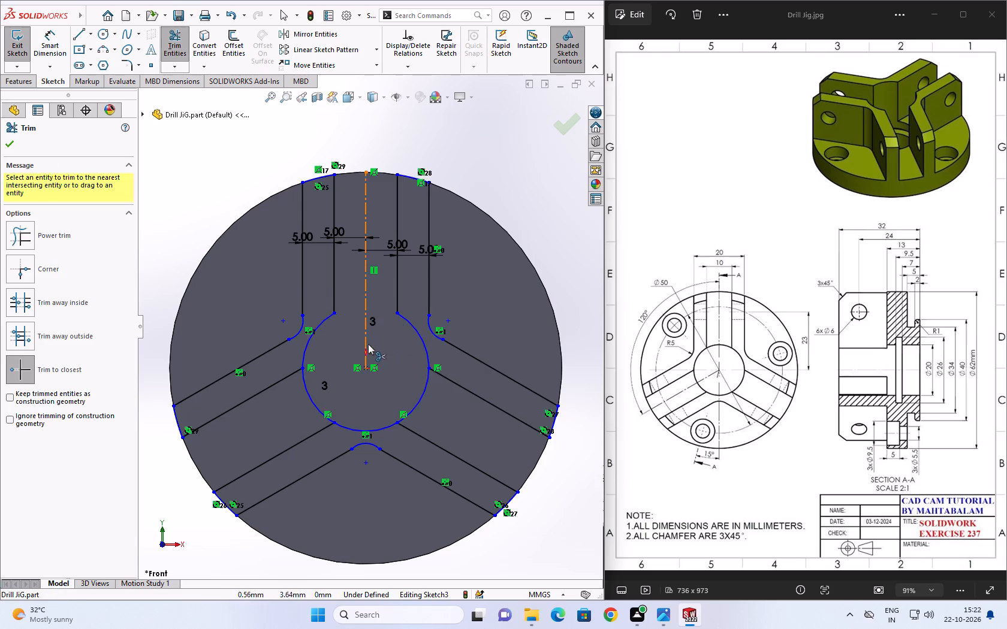
left_click(364, 342)
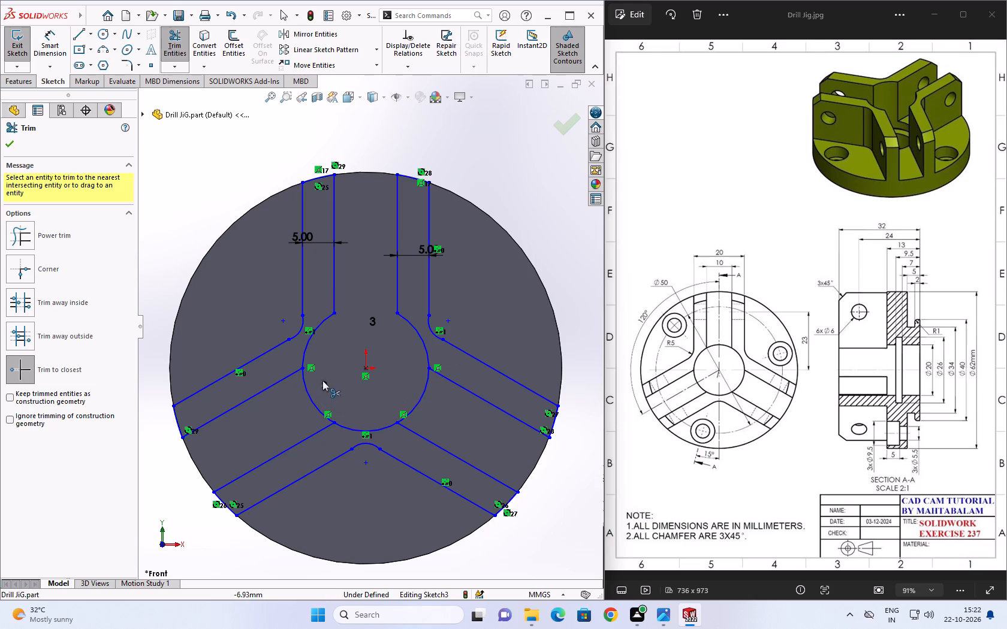
left_click(421, 399)
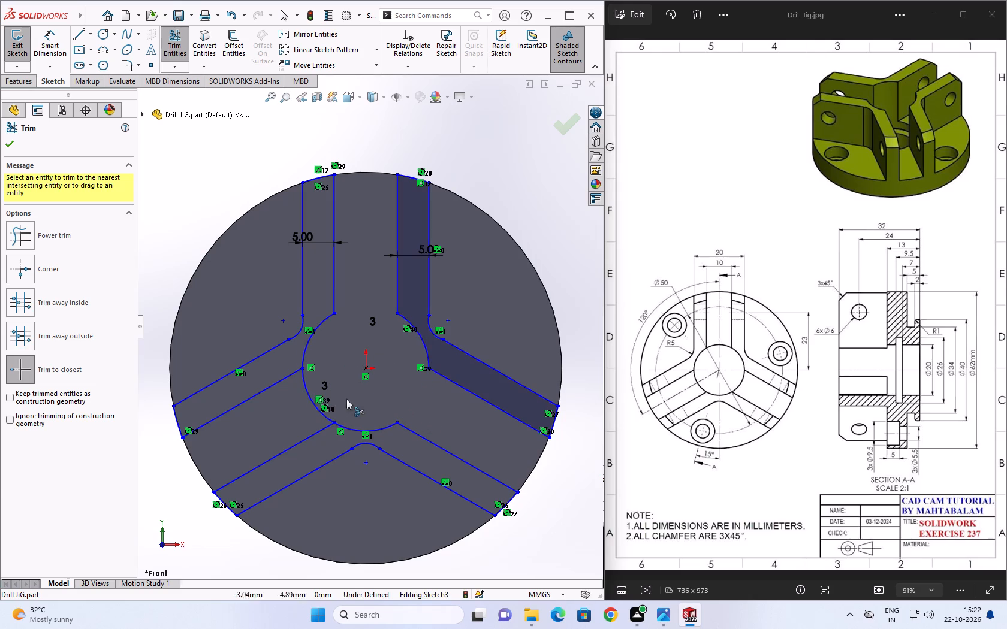
left_click(311, 397)
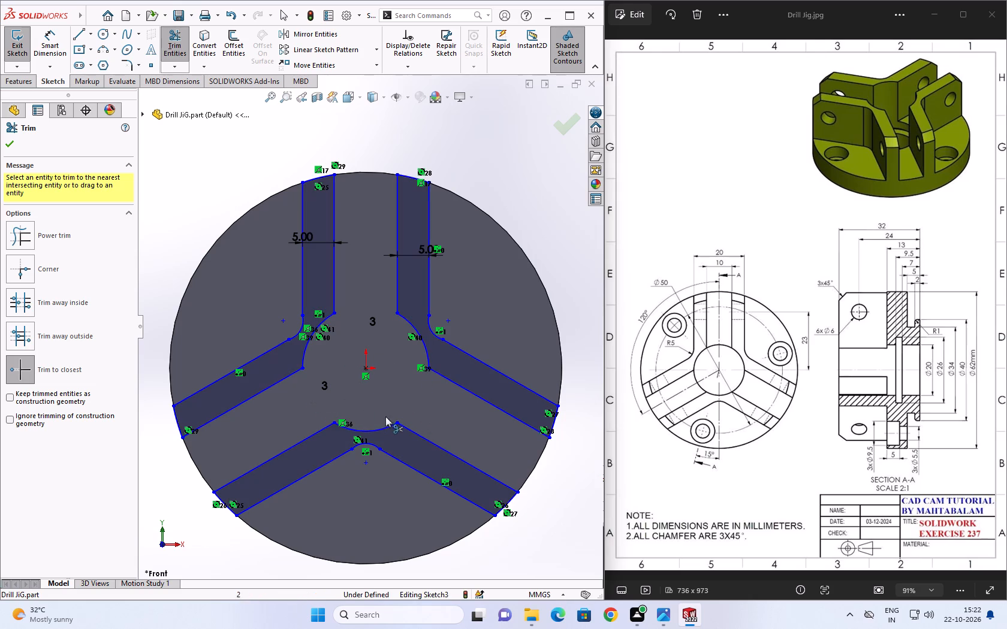
key("Escape")
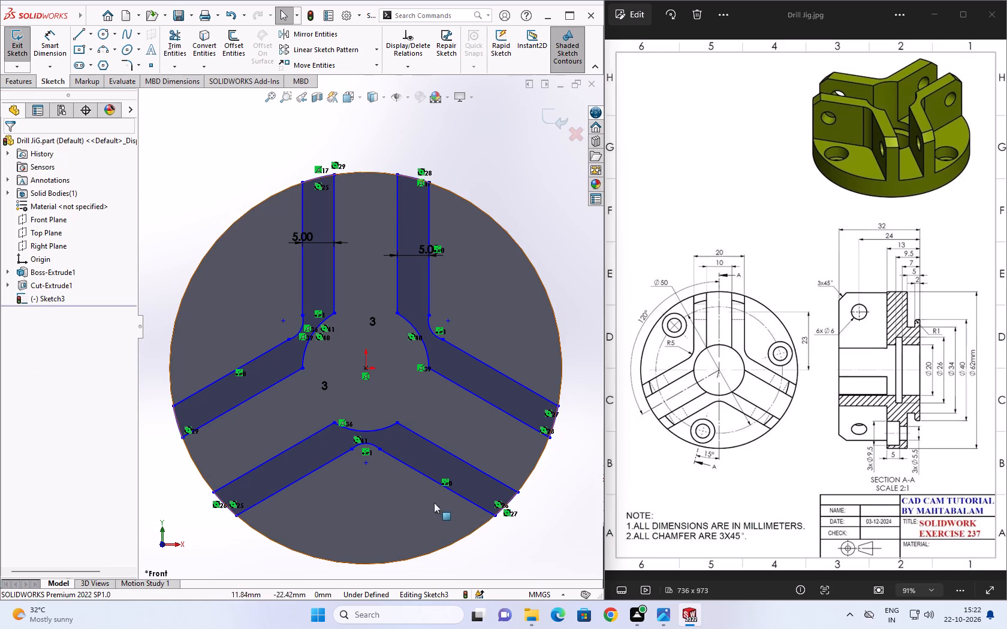
Extrude the rib profile sketch outward from the disc face with a Blind depth of 24 mm, reversing the default direction.
middle_click_drag(430, 501, 394, 90)
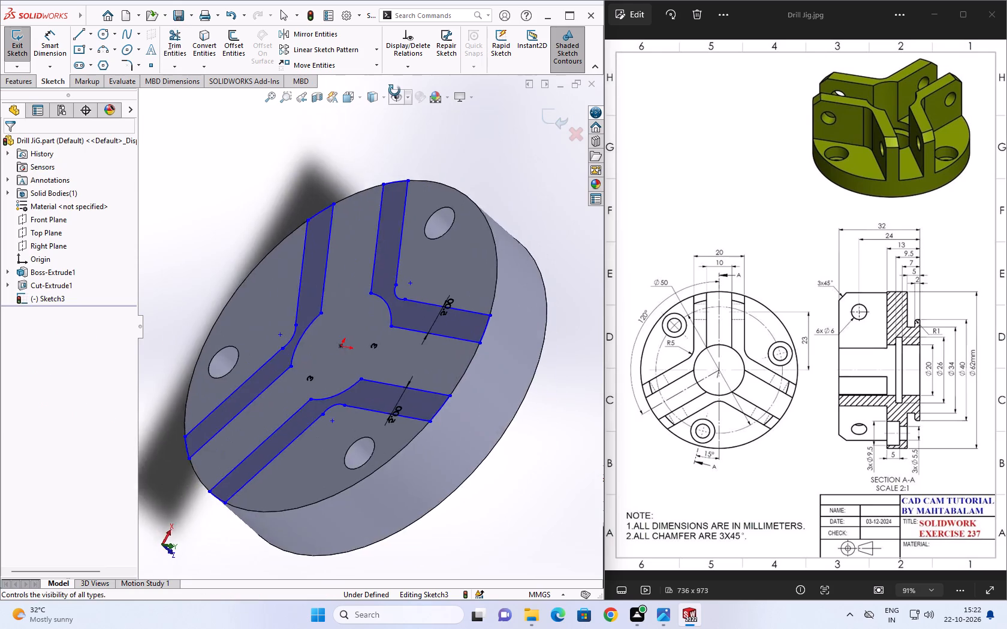
middle_click_drag(394, 90, 444, 115)
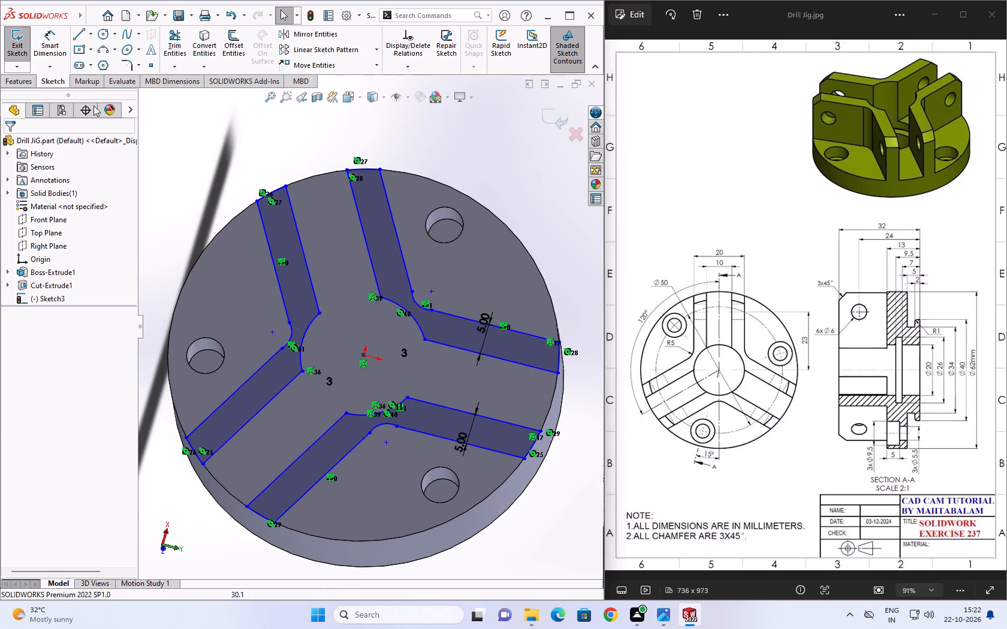
left_click(22, 81)
left_click(7, 44)
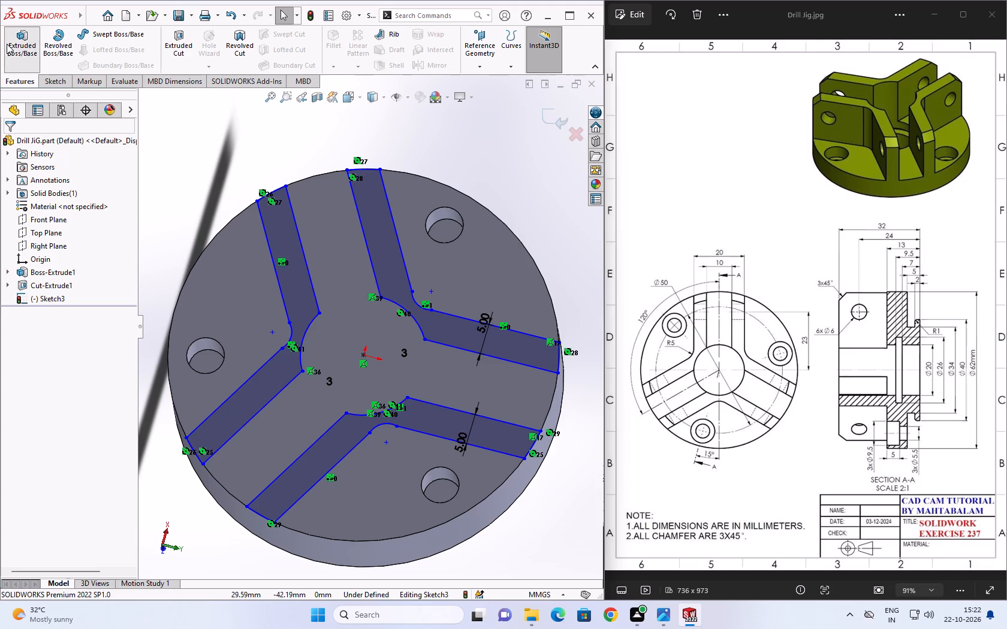
middle_click_drag(448, 483, 419, 403)
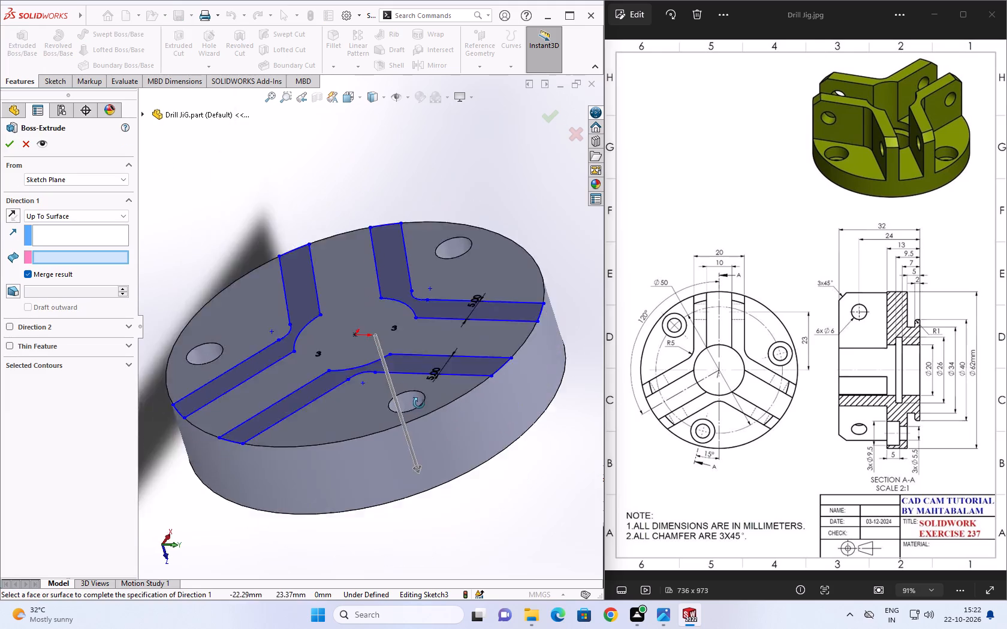
middle_click_drag(419, 403, 469, 397)
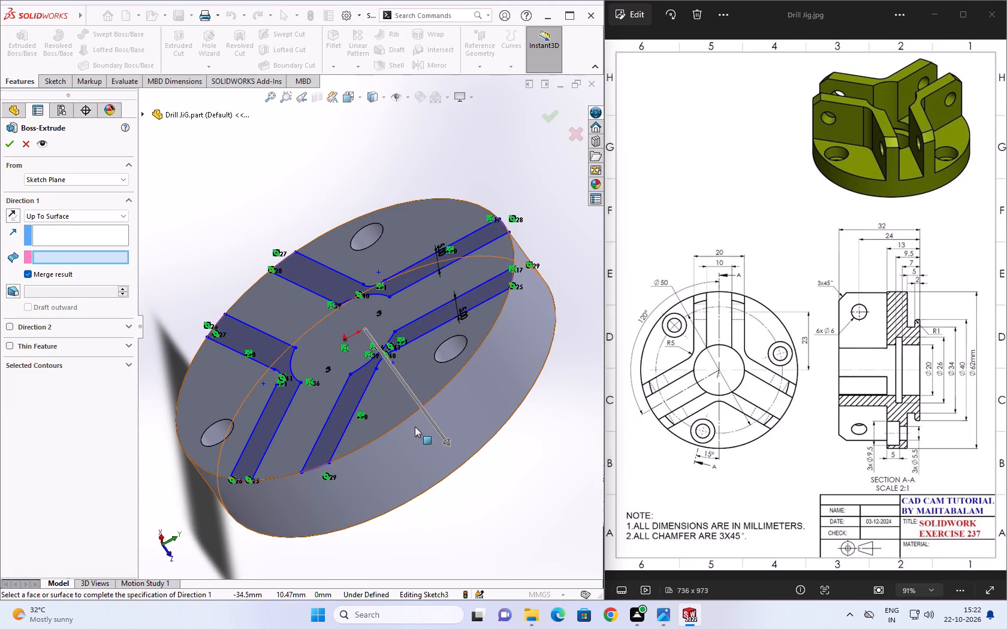
left_click(14, 208)
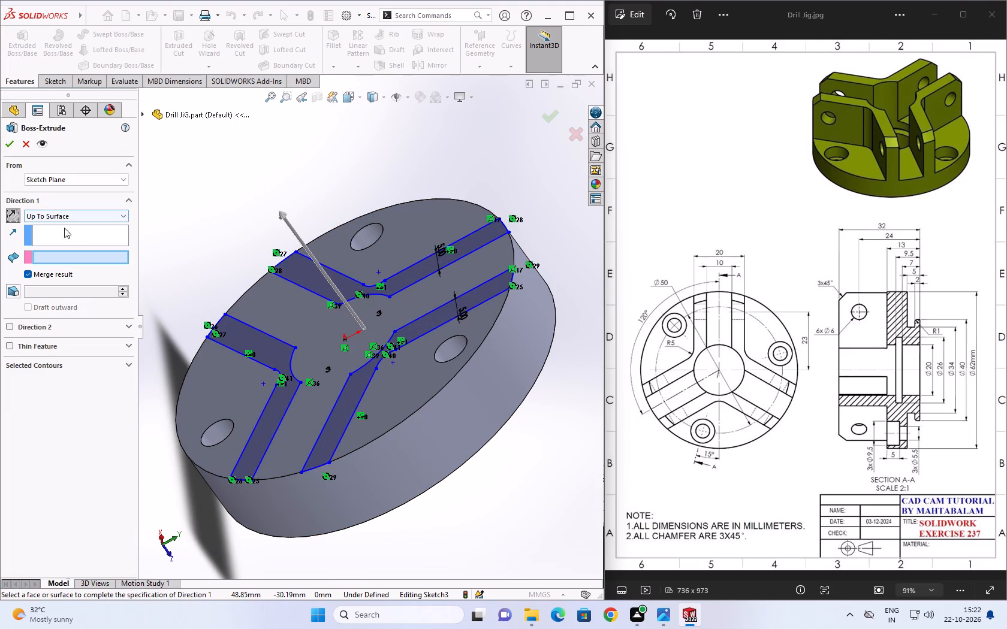
left_click(68, 213)
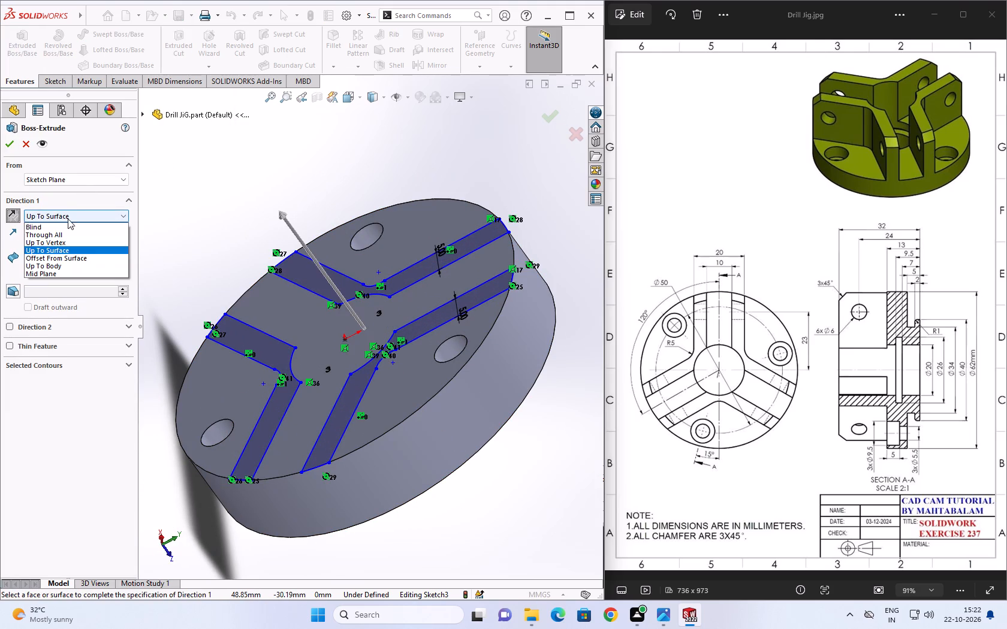
left_click(64, 229)
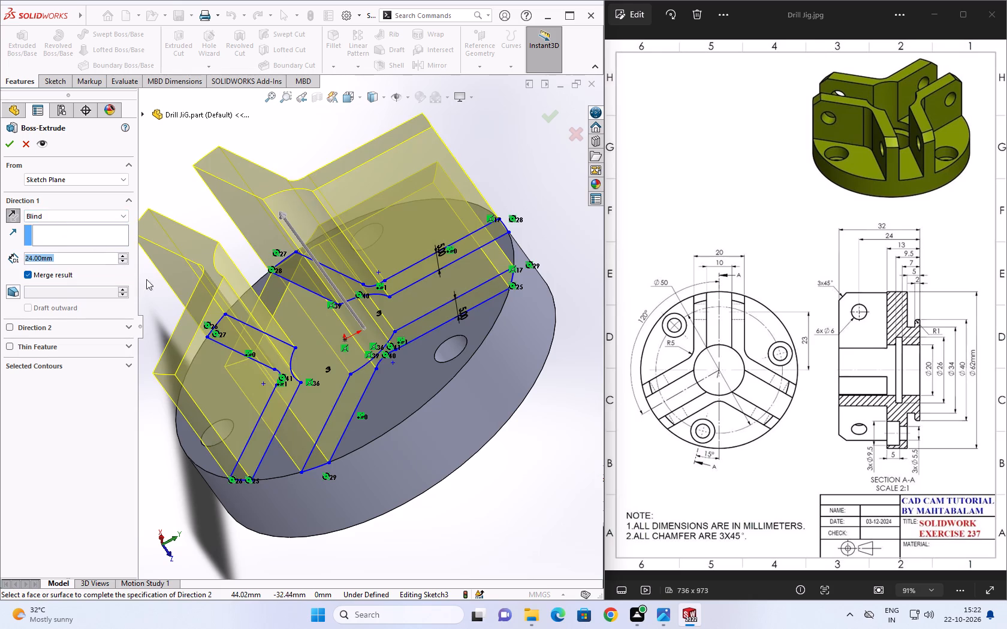
middle_click(163, 268)
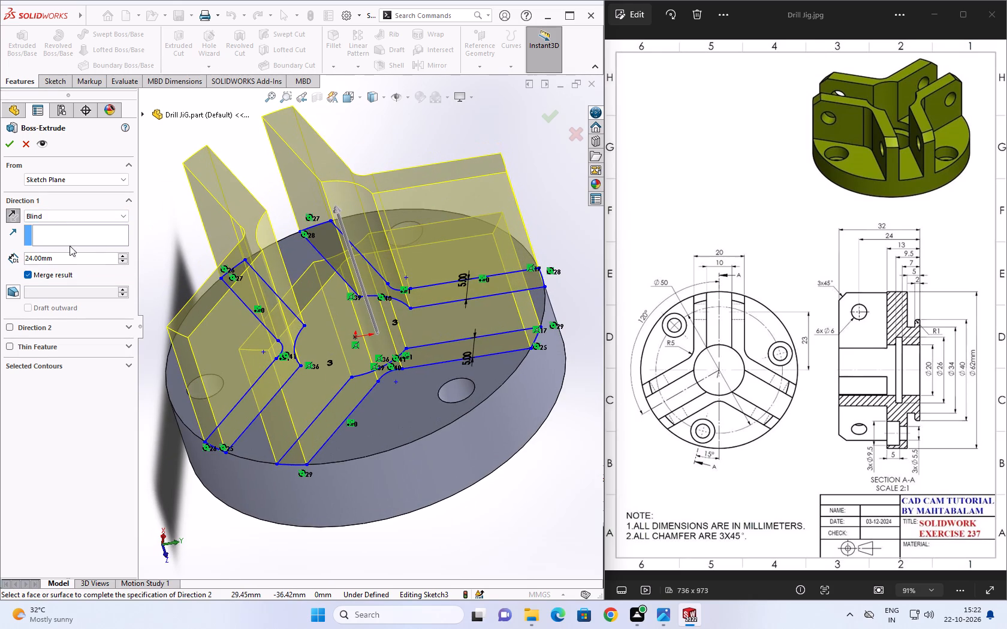
left_click(10, 149)
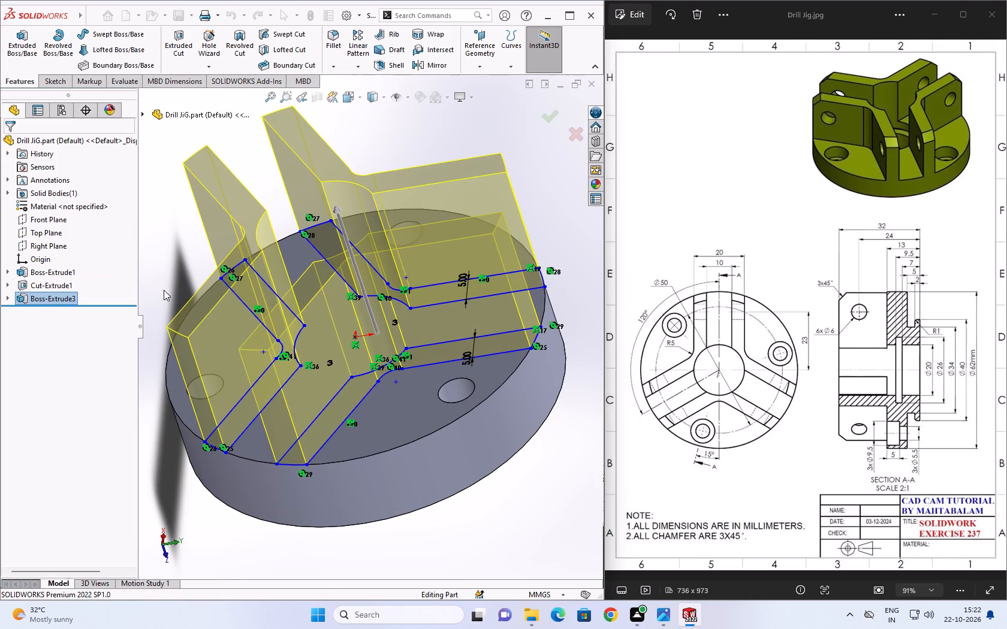
middle_click_drag(274, 259, 318, 225)
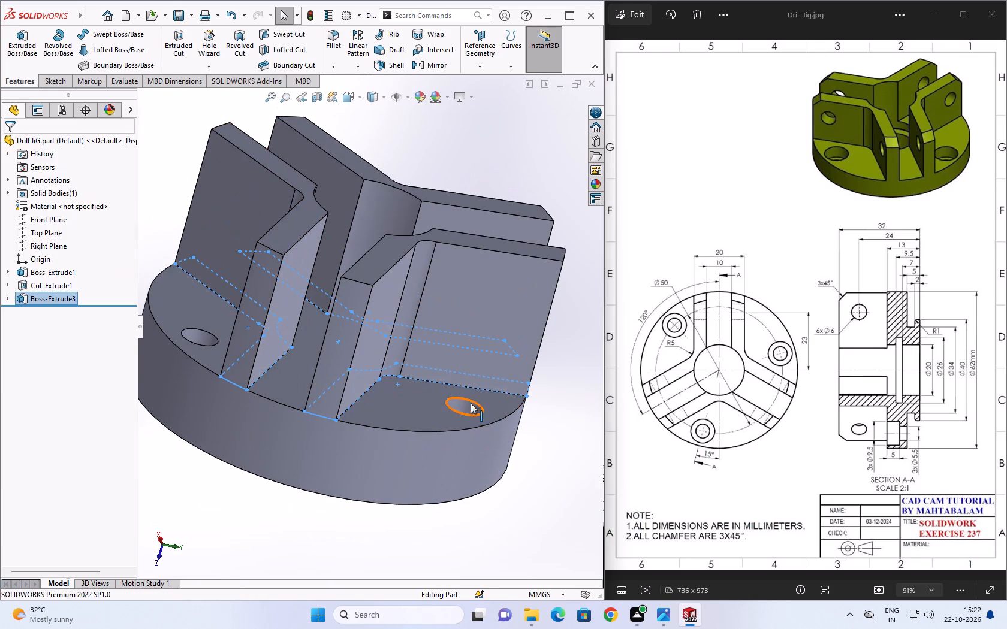
key("Escape")
Examine the extruded ribs, their inner corner fillets and the disc holes from several angles.
middle_click_drag(473, 442, 410, 553)
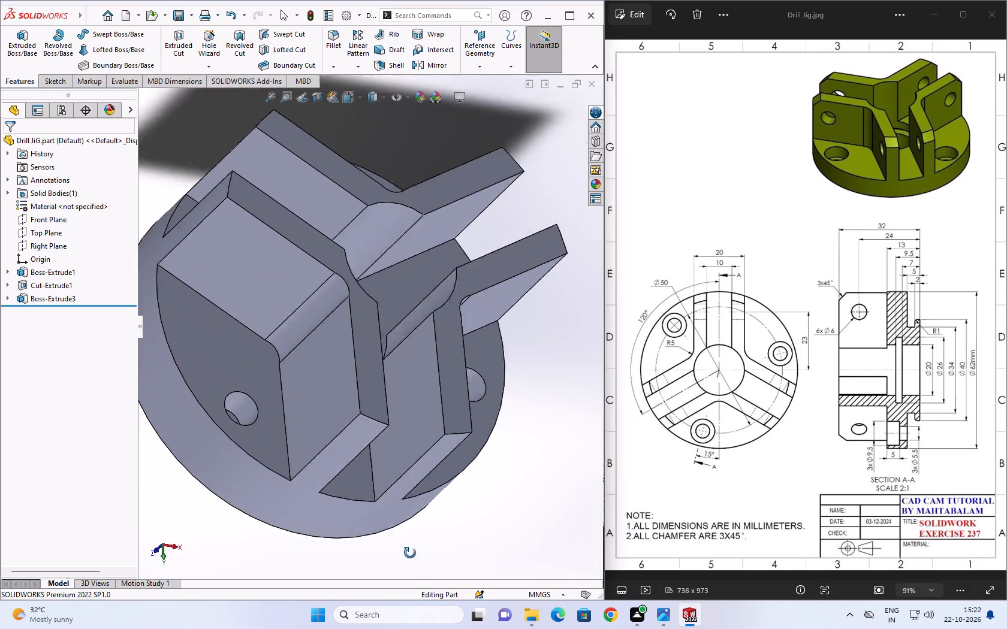
middle_click_drag(410, 553, 332, 546)
scroll(296, 521, "down", 1)
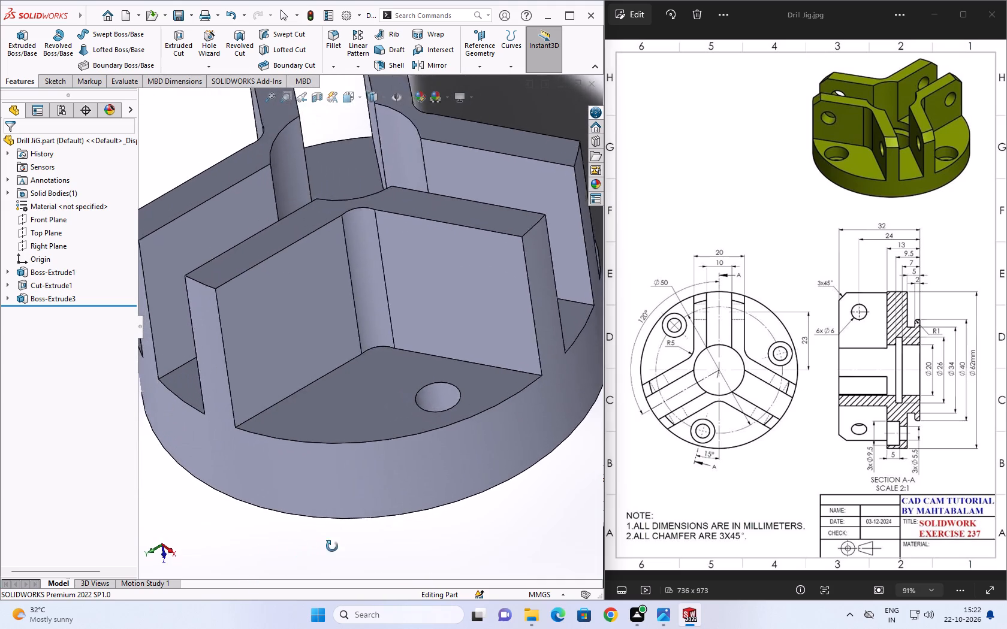
middle_click_drag(332, 546, 409, 560)
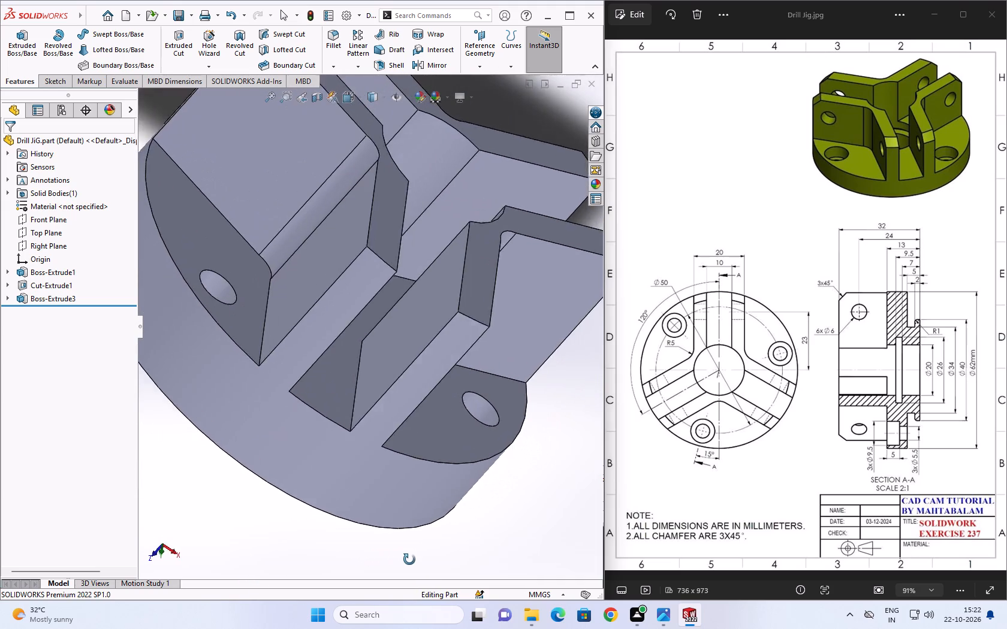
middle_click_drag(409, 560, 354, 610)
scroll(373, 441, "down", 3)
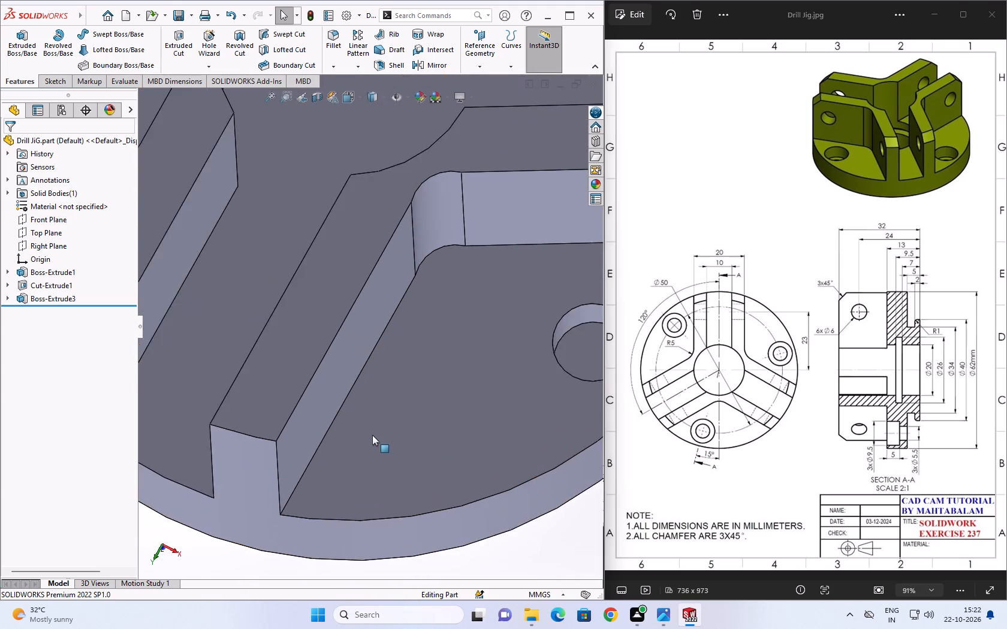
scroll(370, 434, "up", 6)
middle_click_drag(361, 398, 357, 394)
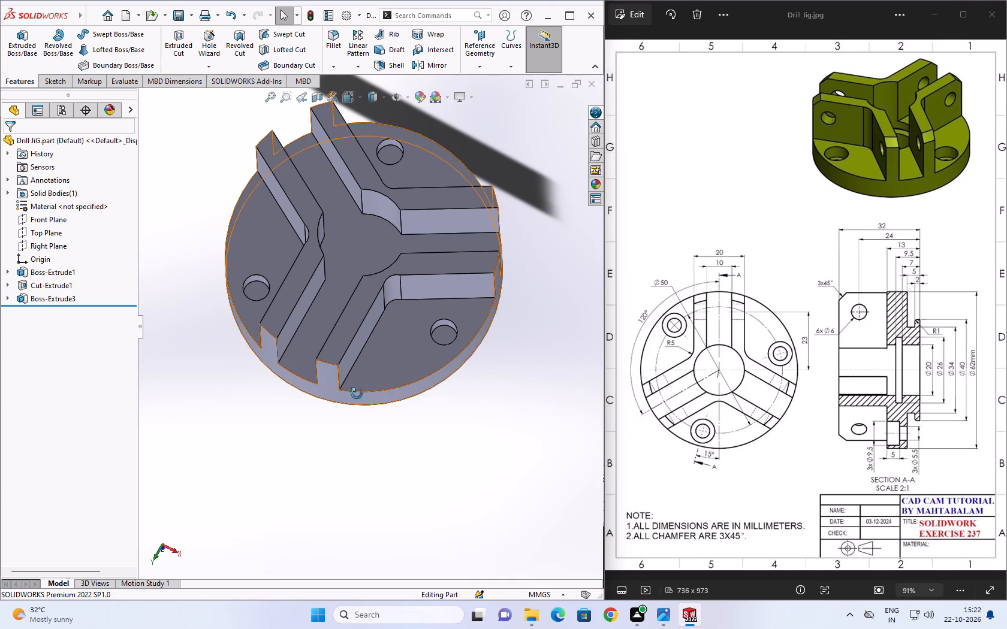
middle_click_drag(357, 394, 486, 311)
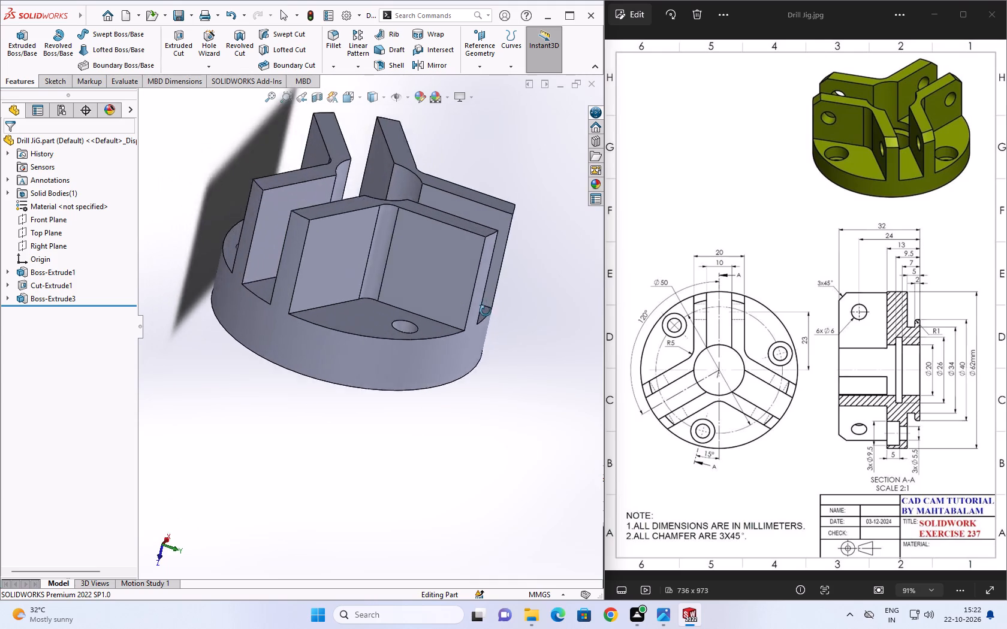
middle_click_drag(486, 311, 381, 291)
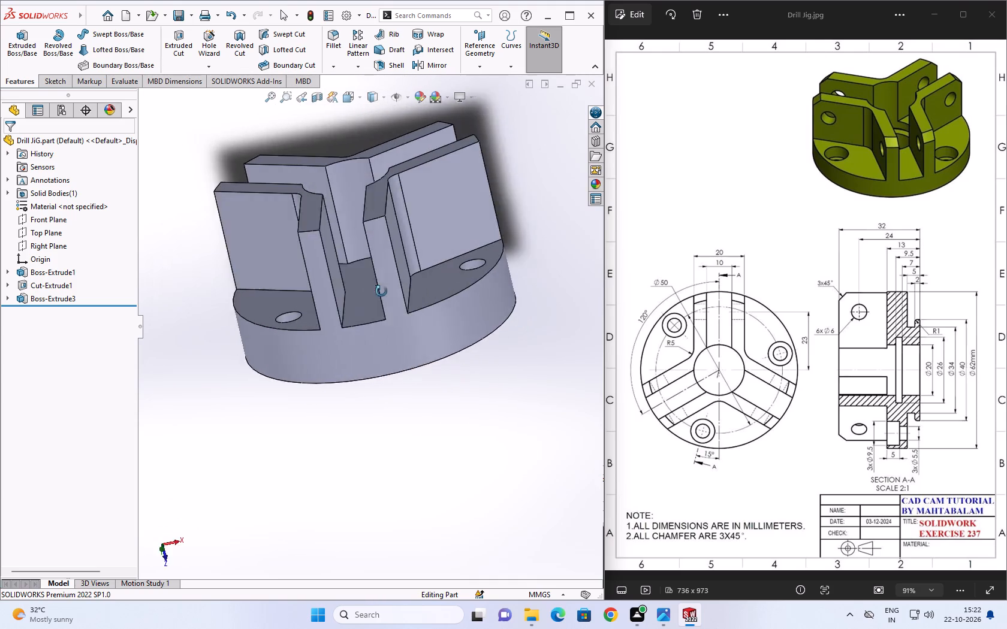
middle_click_drag(381, 291, 346, 329)
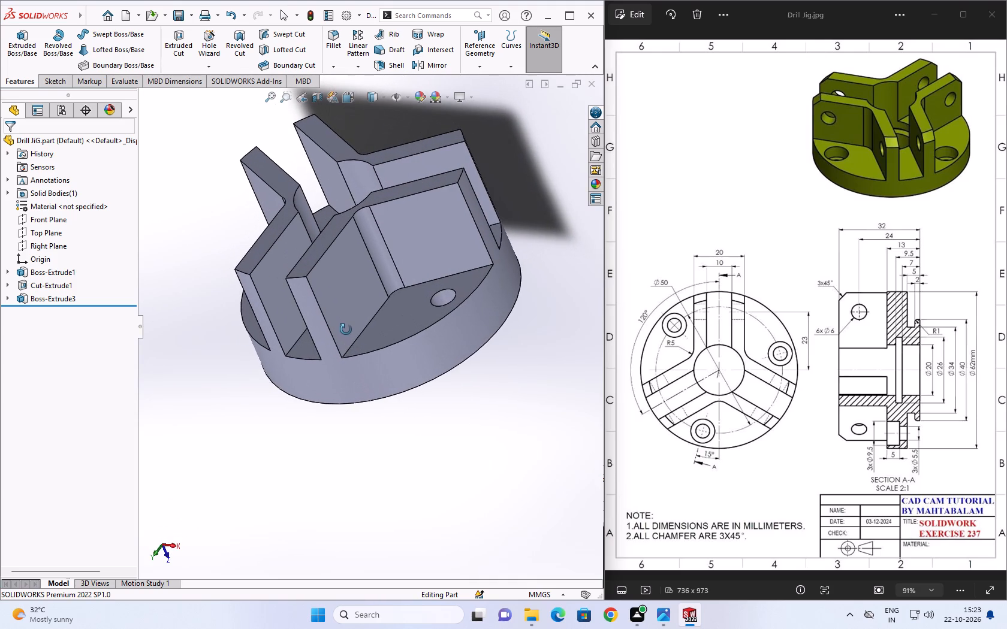
middle_click_drag(346, 329, 350, 335)
Start a sketch on a rib's flat side face, viewed normal to it, and draw a circle of about 3.6 mm radius.
left_click(345, 300)
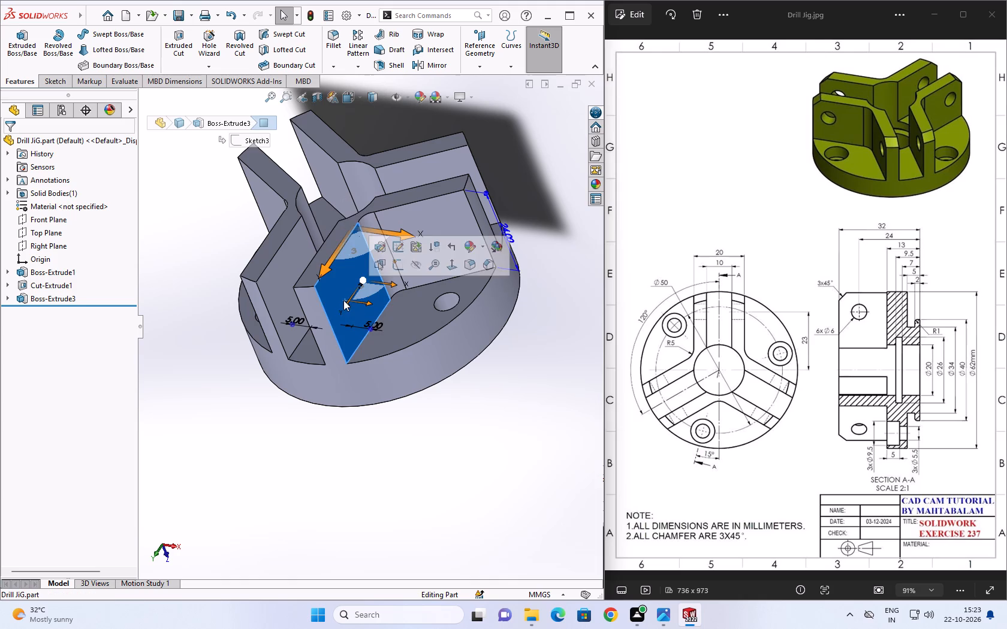
left_click(446, 264)
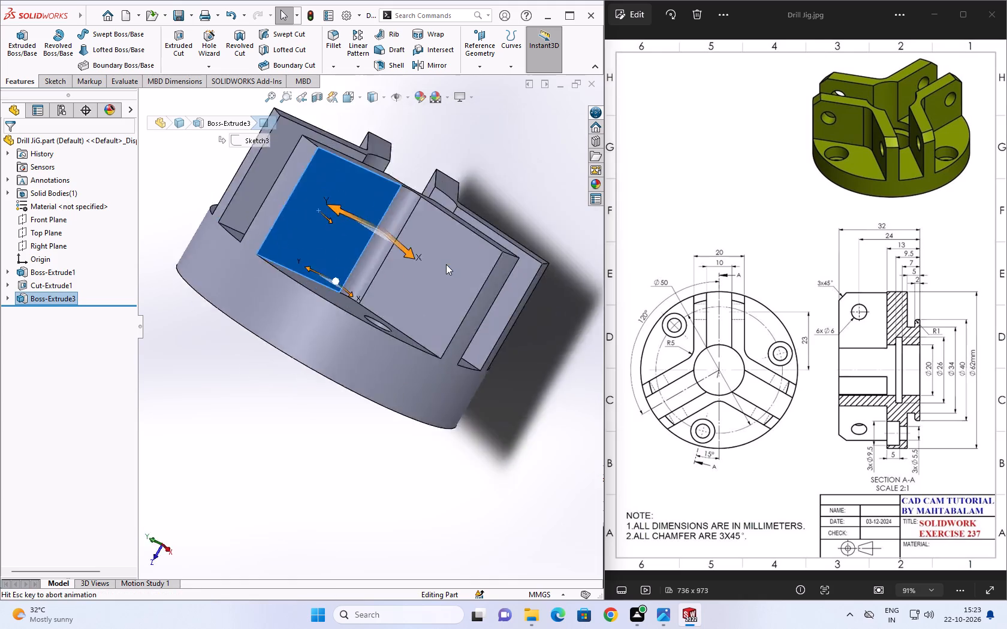
scroll(412, 187, "down", 2)
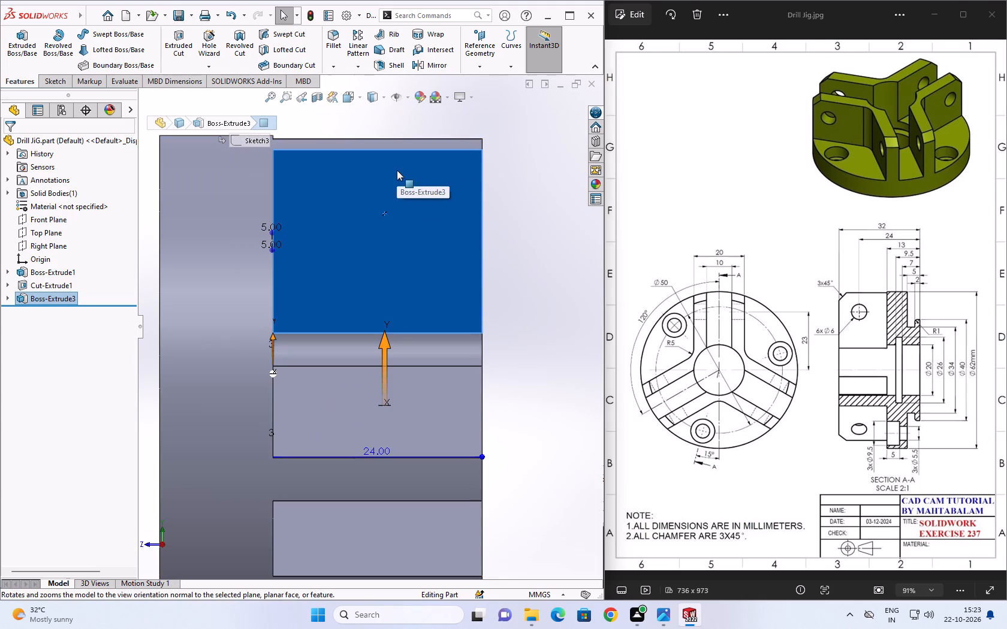
left_click(61, 78)
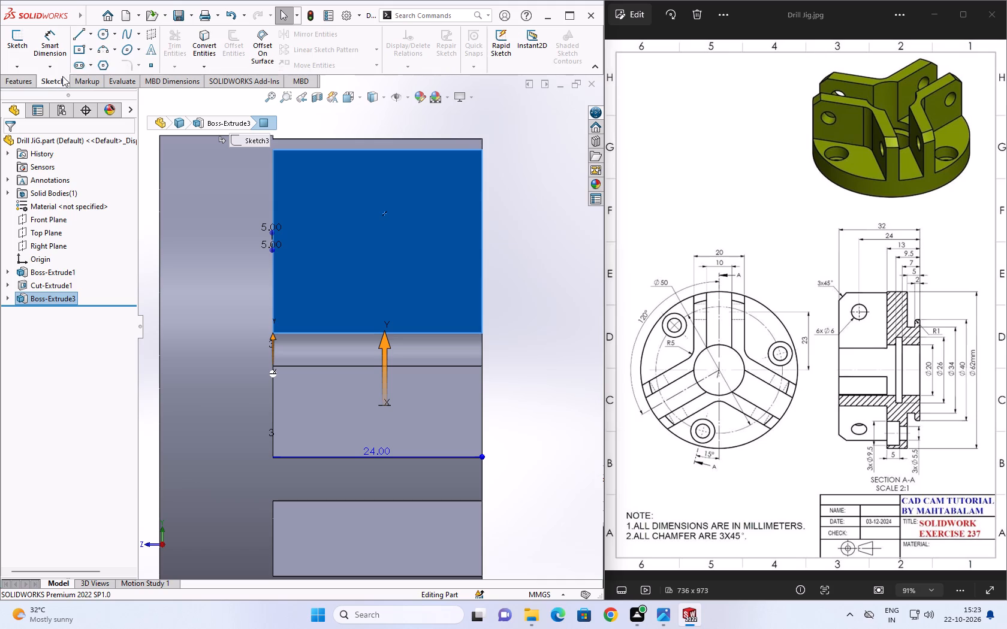
left_click(103, 37)
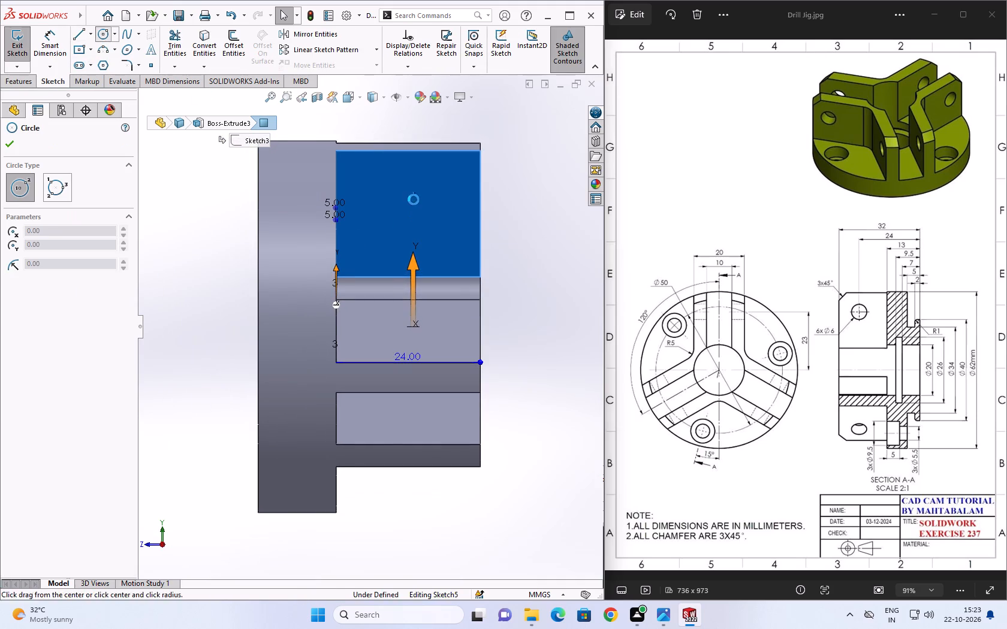
scroll(413, 185, "down", 4)
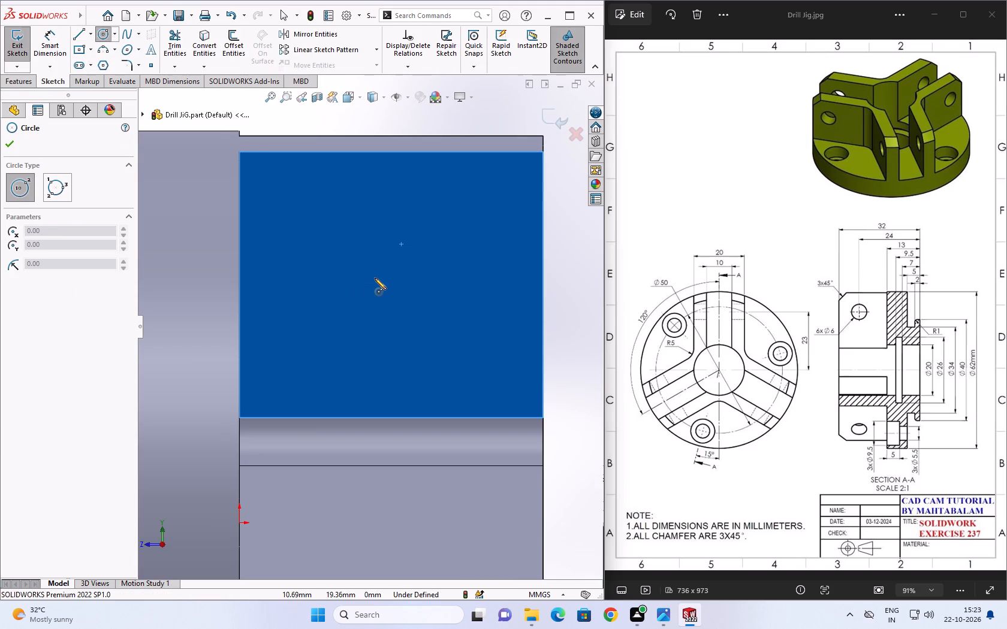
left_click(429, 274)
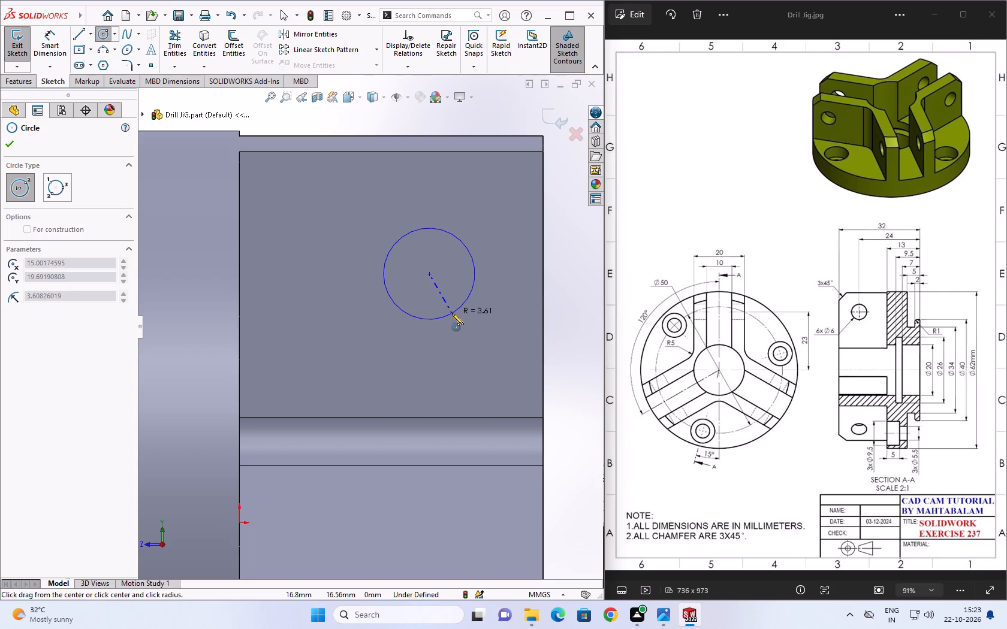
left_click(452, 313)
key("Escape")
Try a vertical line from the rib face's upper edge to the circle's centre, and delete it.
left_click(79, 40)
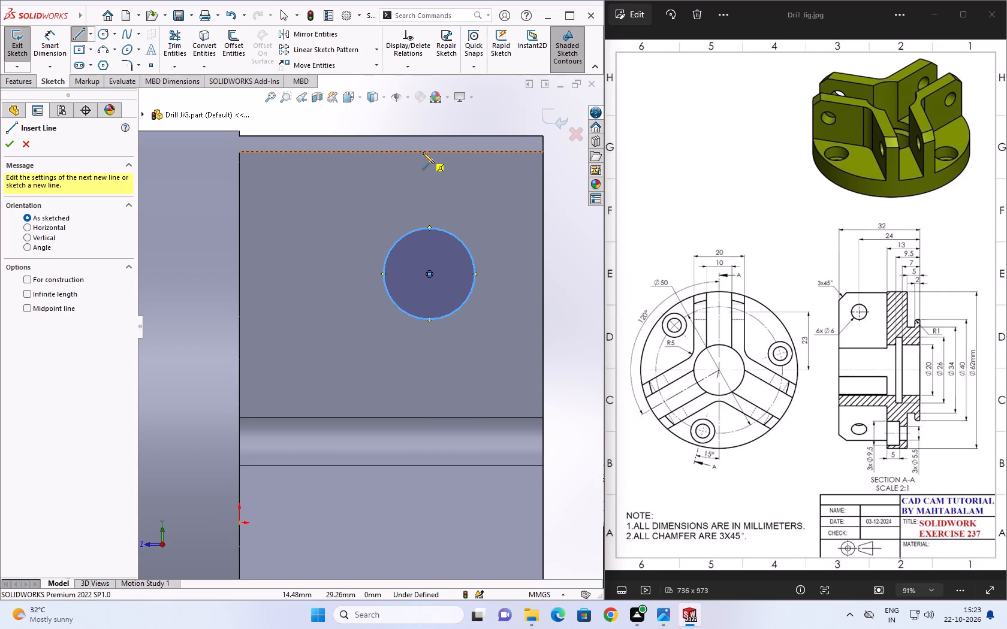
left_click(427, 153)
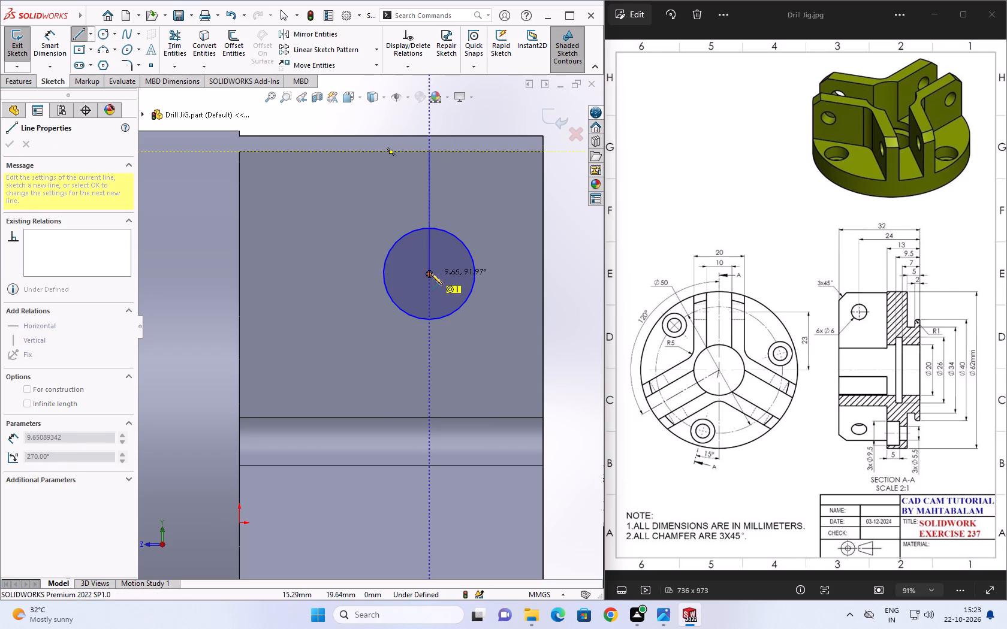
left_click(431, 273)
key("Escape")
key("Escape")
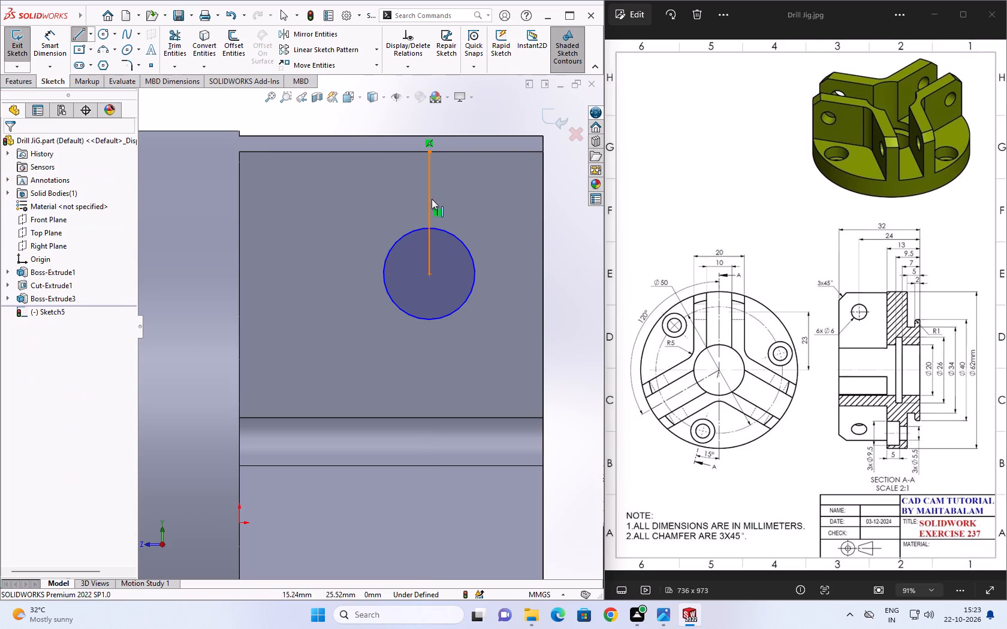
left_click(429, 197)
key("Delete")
Dimension the vertical distance from the circle's centre to the rib face's upper edge.
left_click(56, 47)
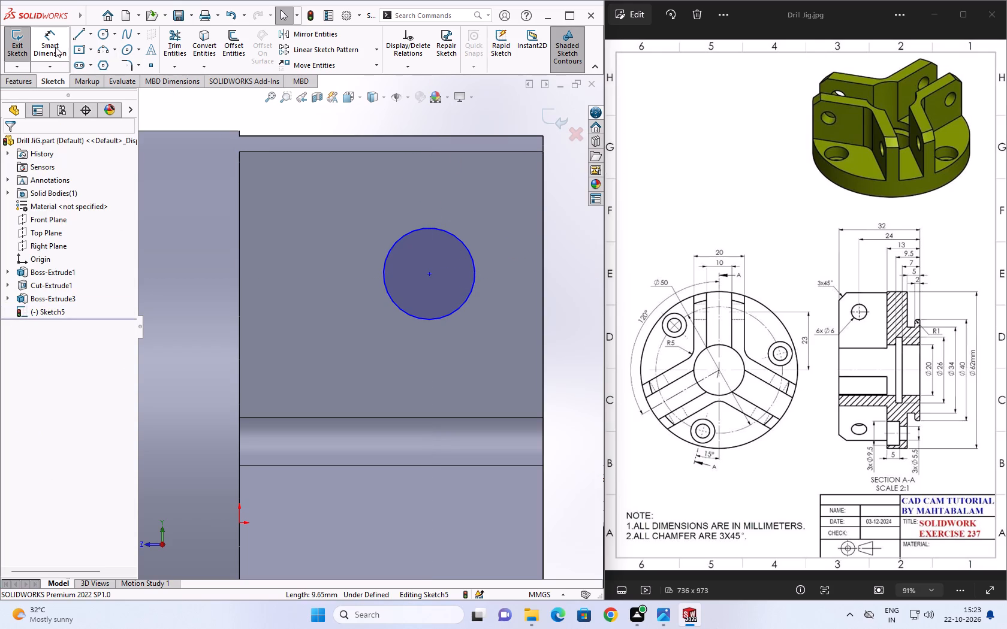
left_click(428, 277)
left_click(435, 151)
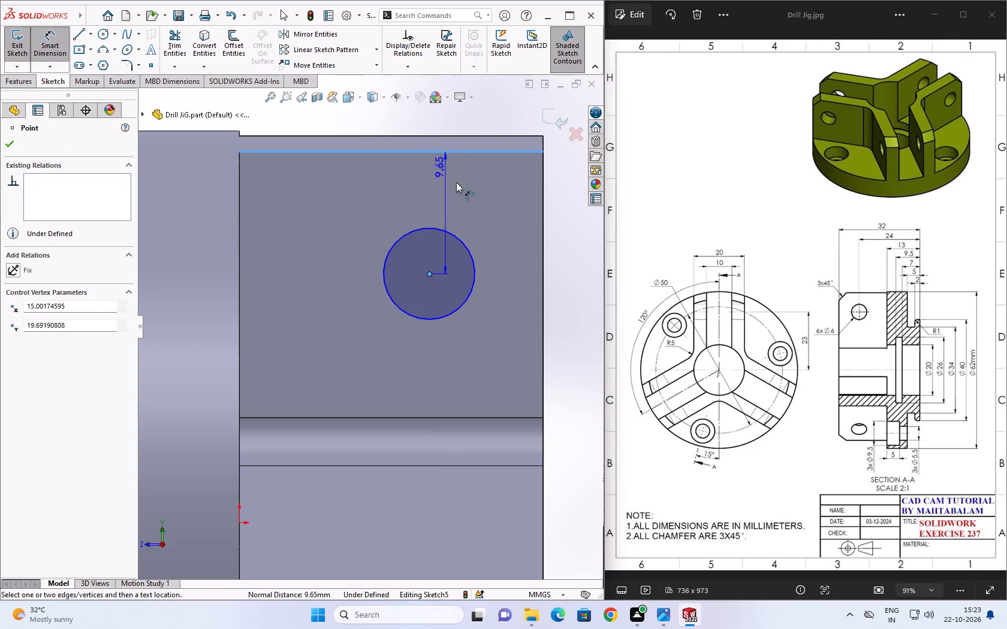
left_click(478, 204)
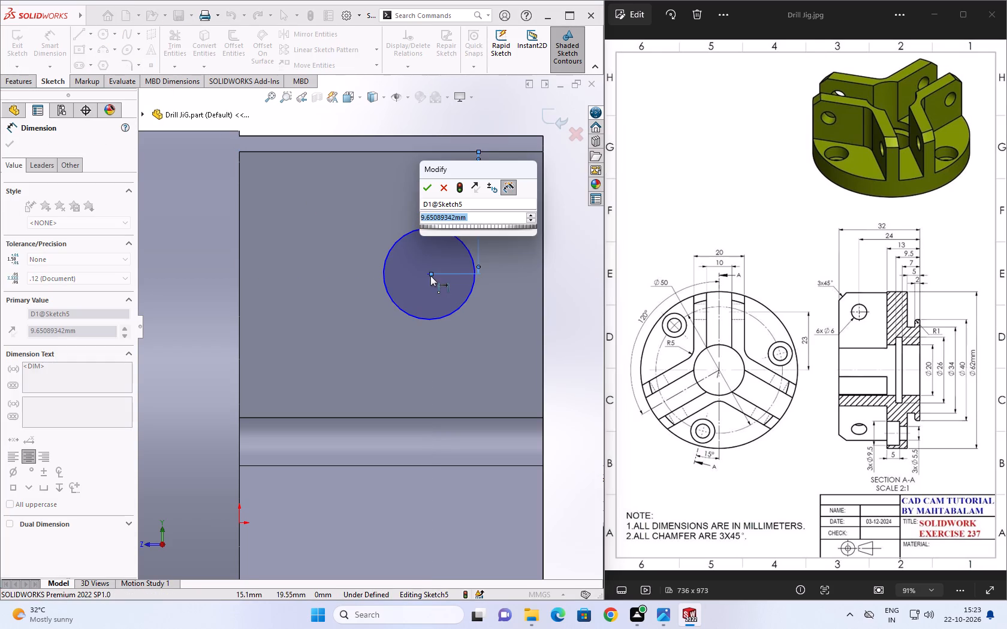
left_click(430, 276)
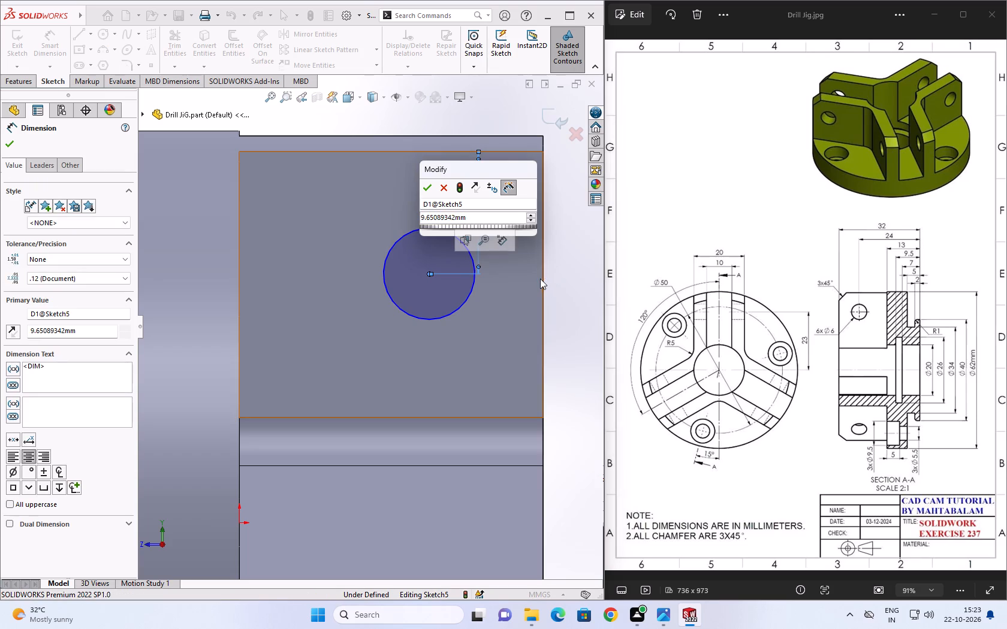
left_click(544, 279)
left_click(432, 272)
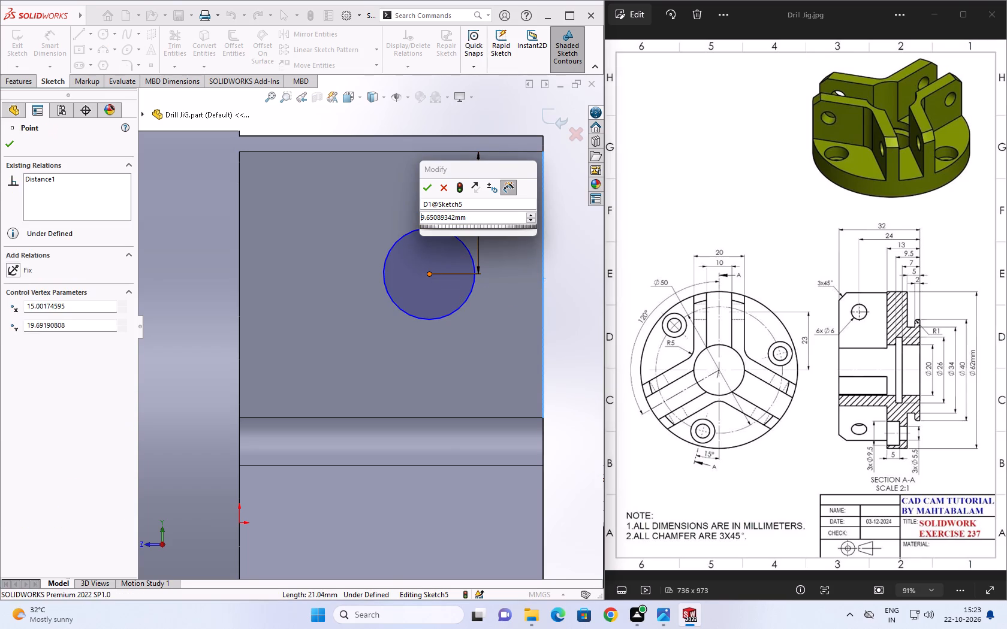
key("Escape")
key("Escape")
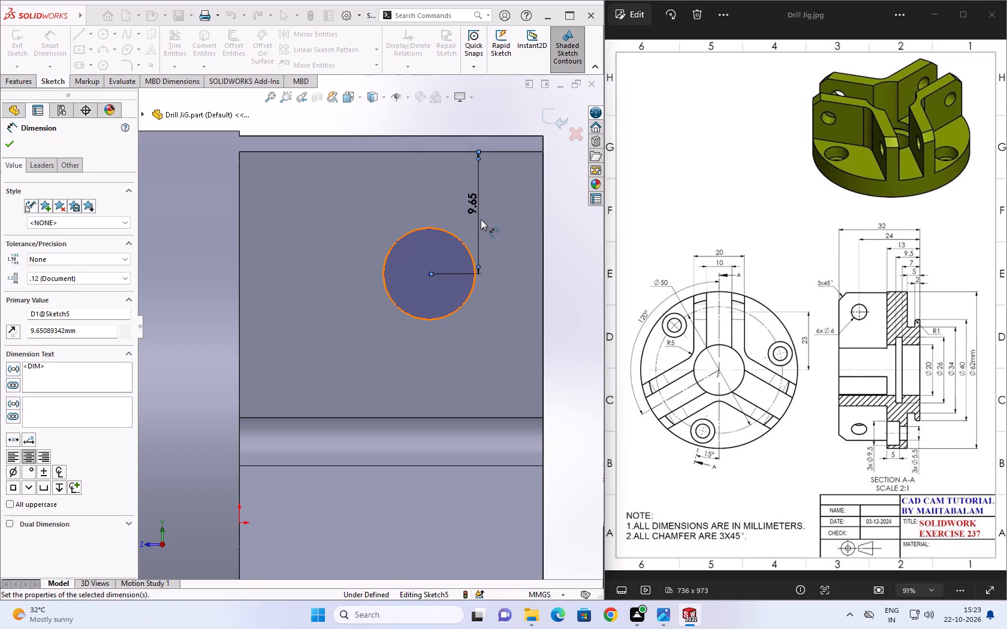
Set the vertical distance from the circle's centre to the rib face's upper edge to 10 mm.
left_click(472, 209)
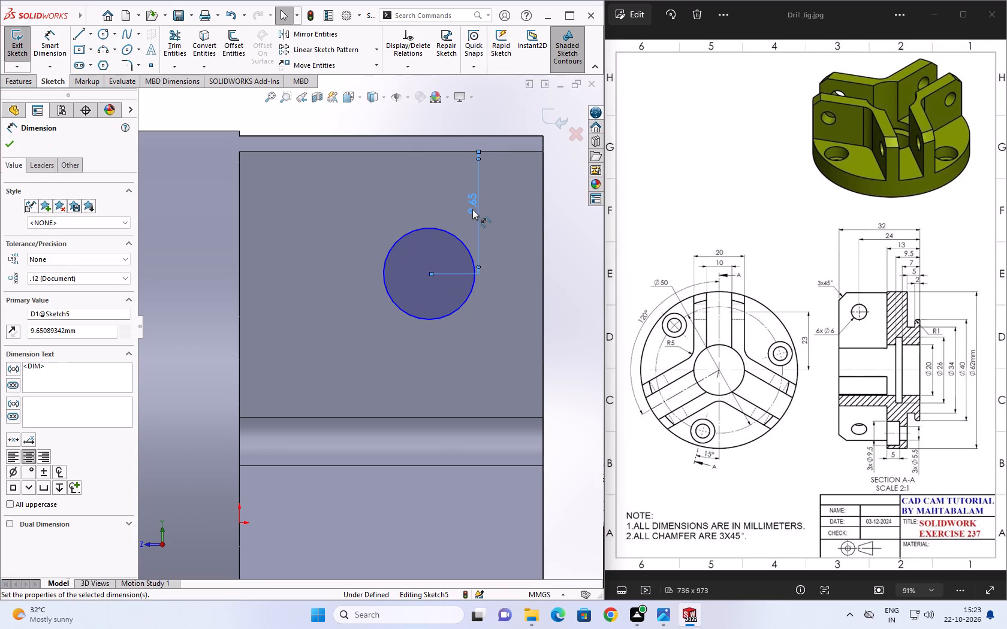
double_click(472, 209)
type("10")
key("Return")
key("Escape")
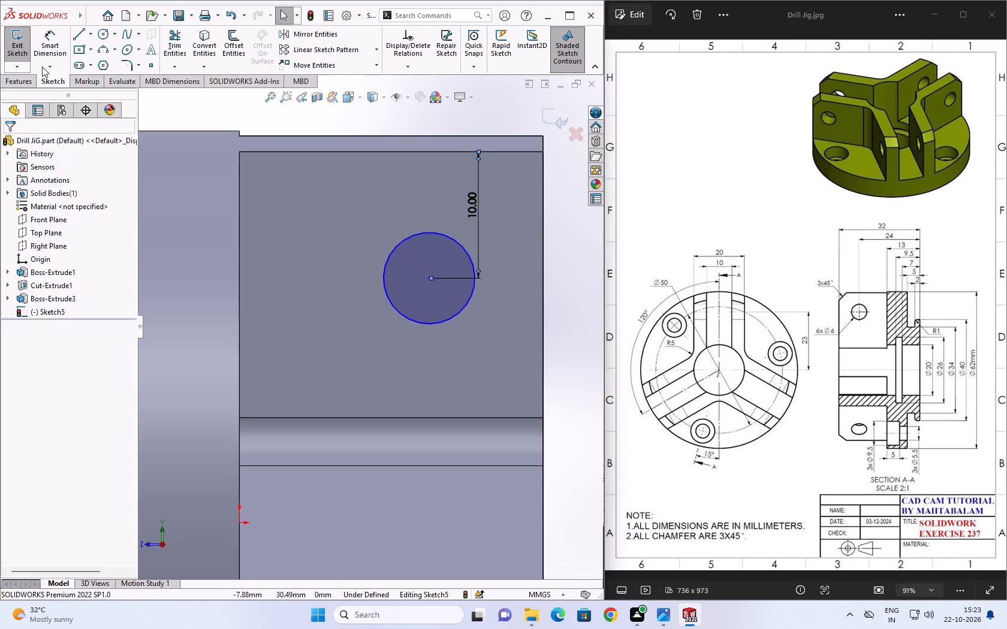
Dimension the horizontal distance from the circle's centre to the rib face's outer vertical edge as 10 mm.
left_click(45, 49)
left_click(430, 277)
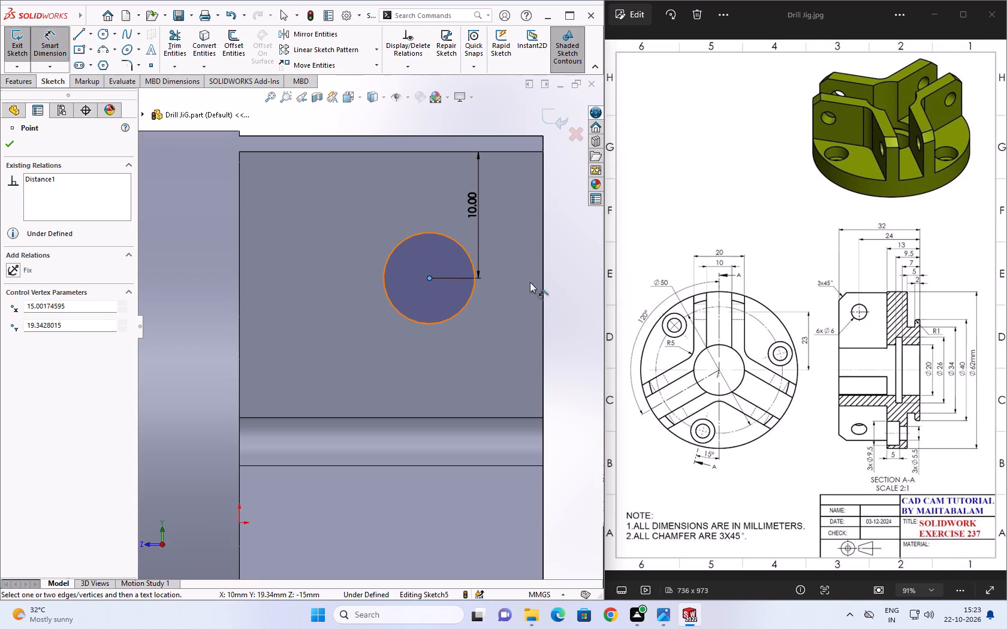
left_click(542, 282)
left_click(505, 364)
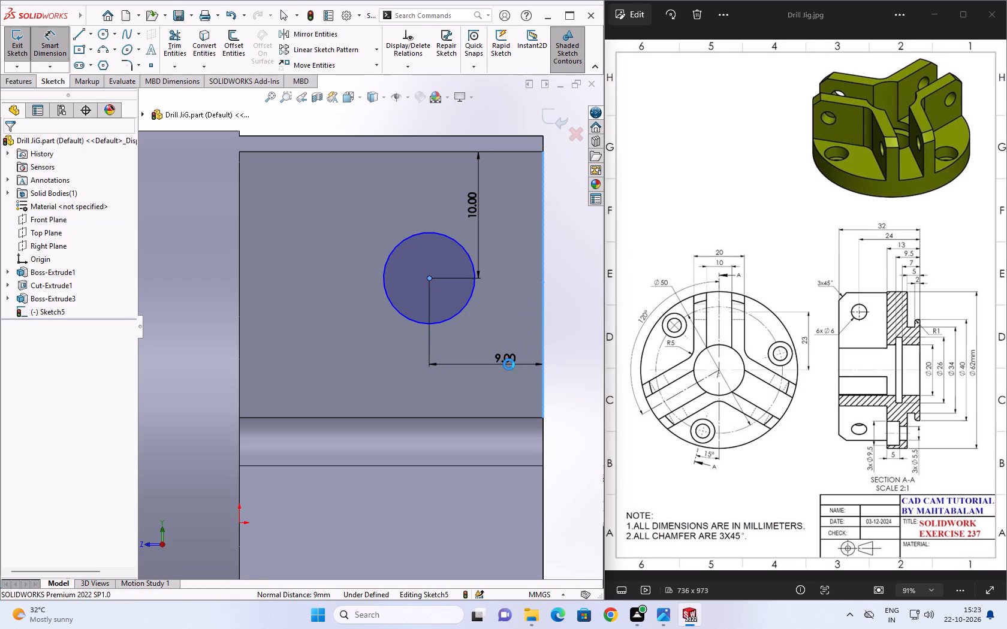
type("10")
key("Return")
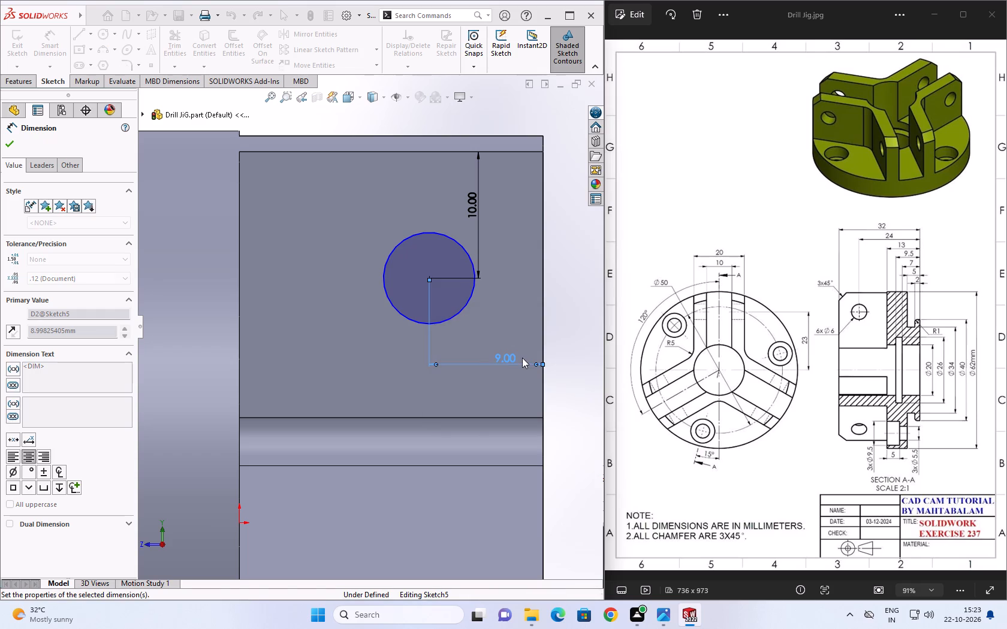
key("Escape")
key("Escape")
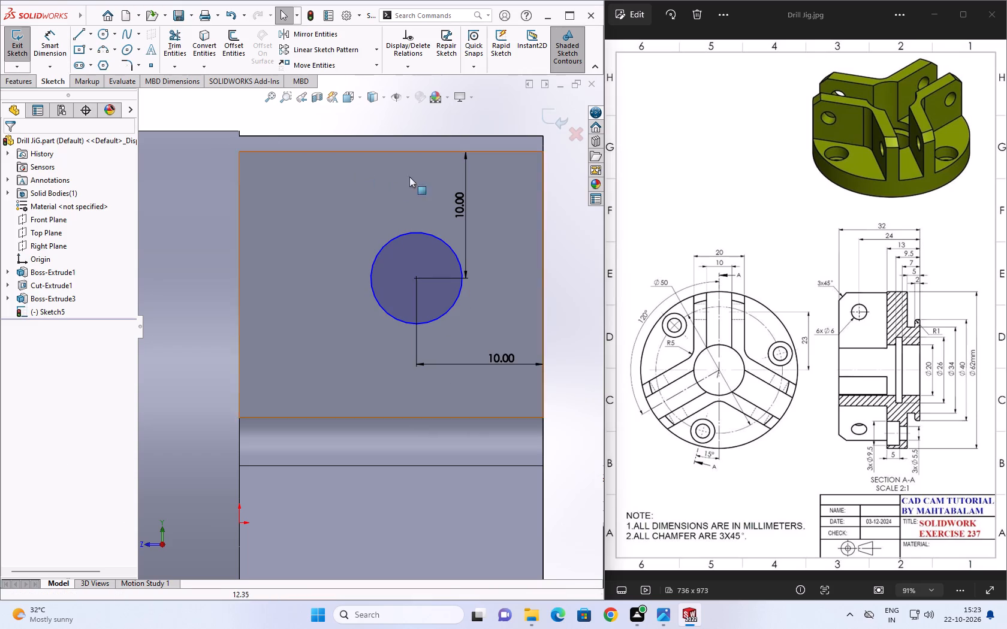
Cut-extrude the circle through the rib with the Up To Next end condition.
middle_click_drag(494, 146, 384, 120)
scroll(397, 169, "down", 2)
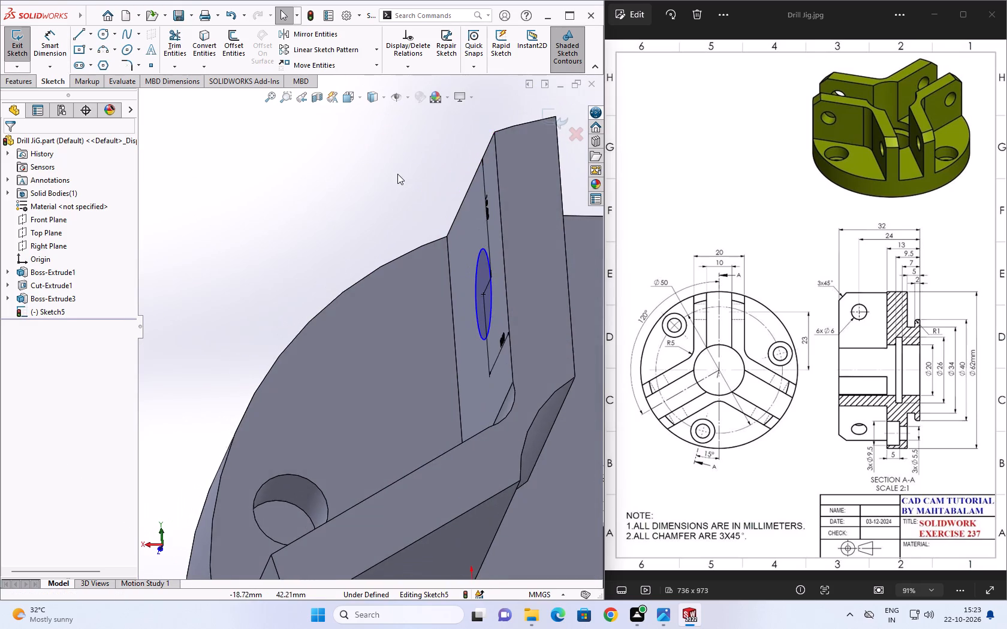
scroll(415, 229, "up", 4)
scroll(503, 324, "up", 3)
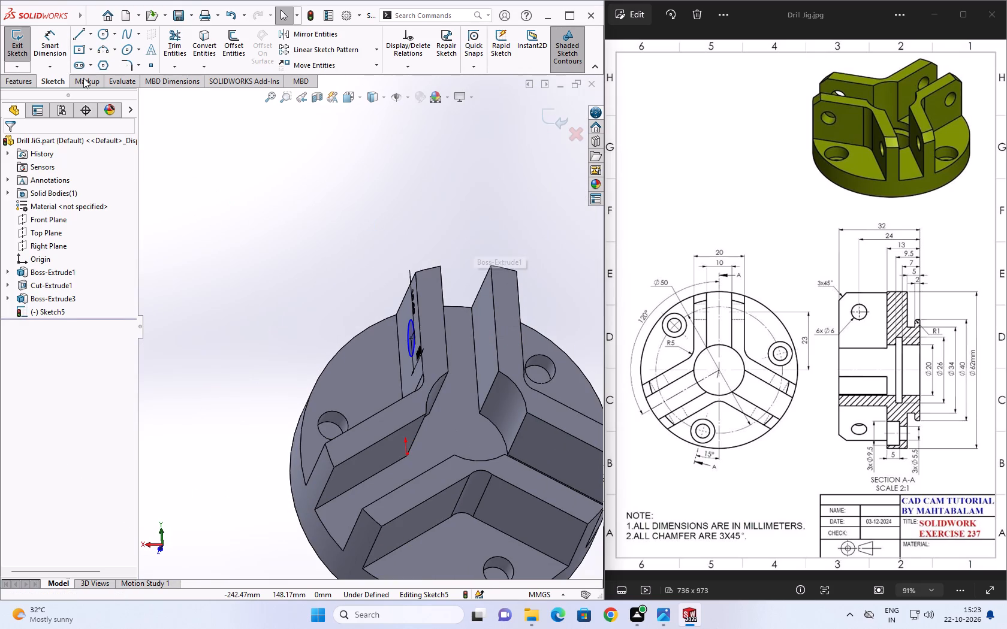
left_click(23, 78)
left_click(182, 48)
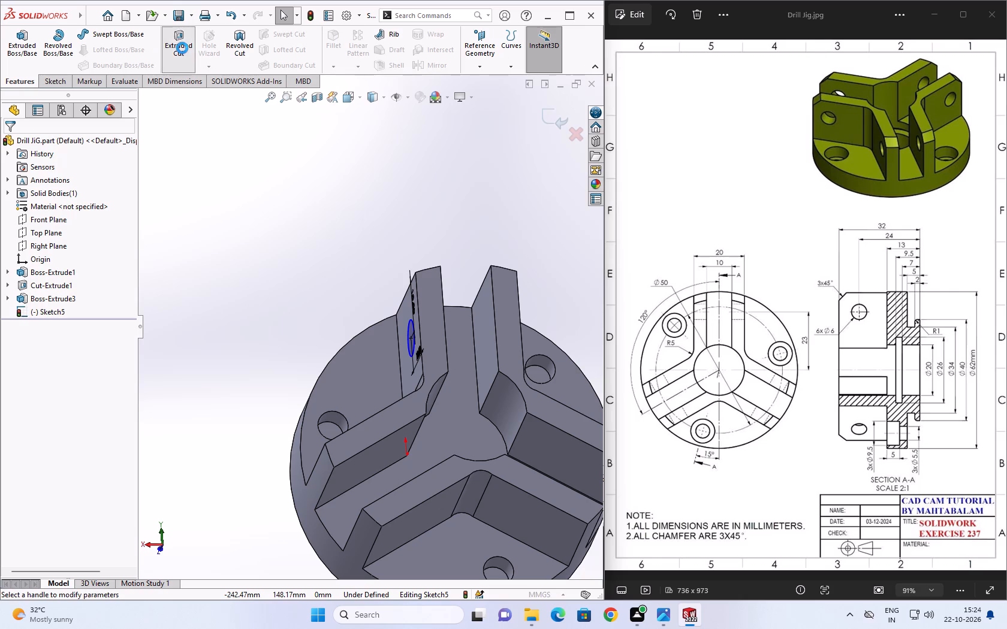
middle_click_drag(366, 205, 326, 213)
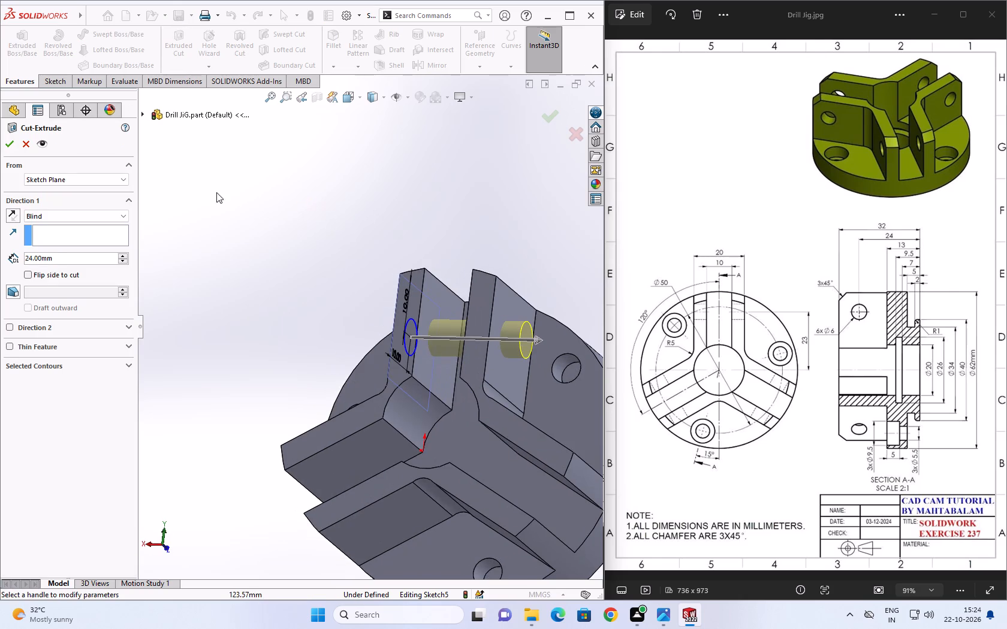
left_click(40, 216)
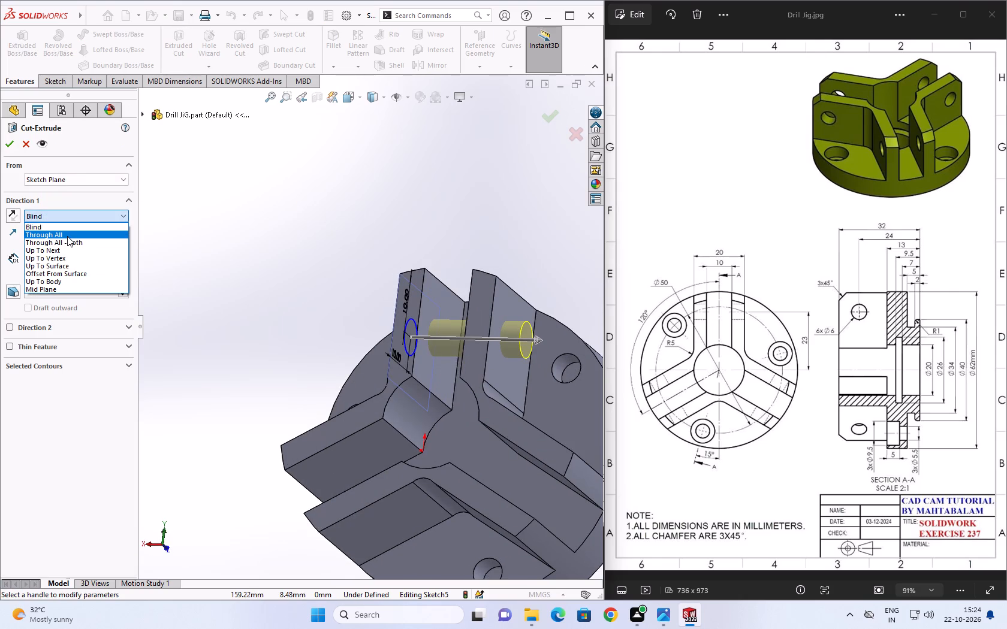
left_click(62, 249)
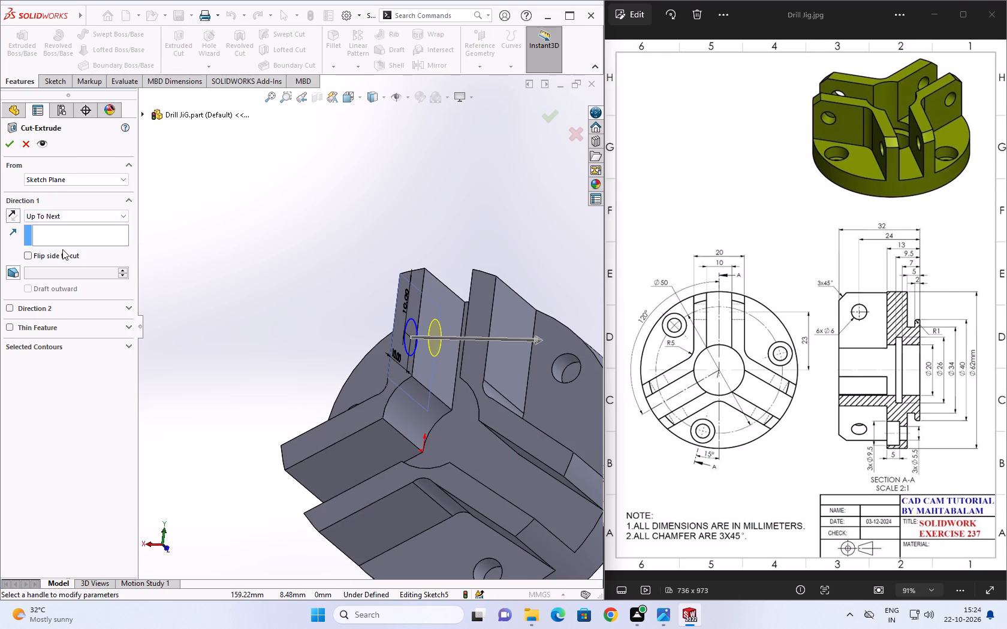
left_click(11, 149)
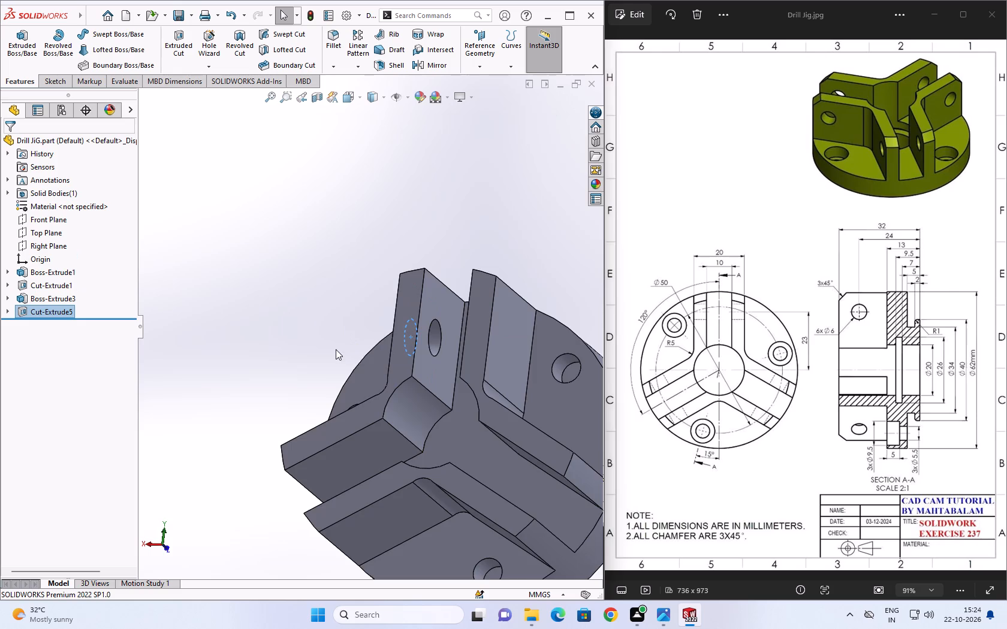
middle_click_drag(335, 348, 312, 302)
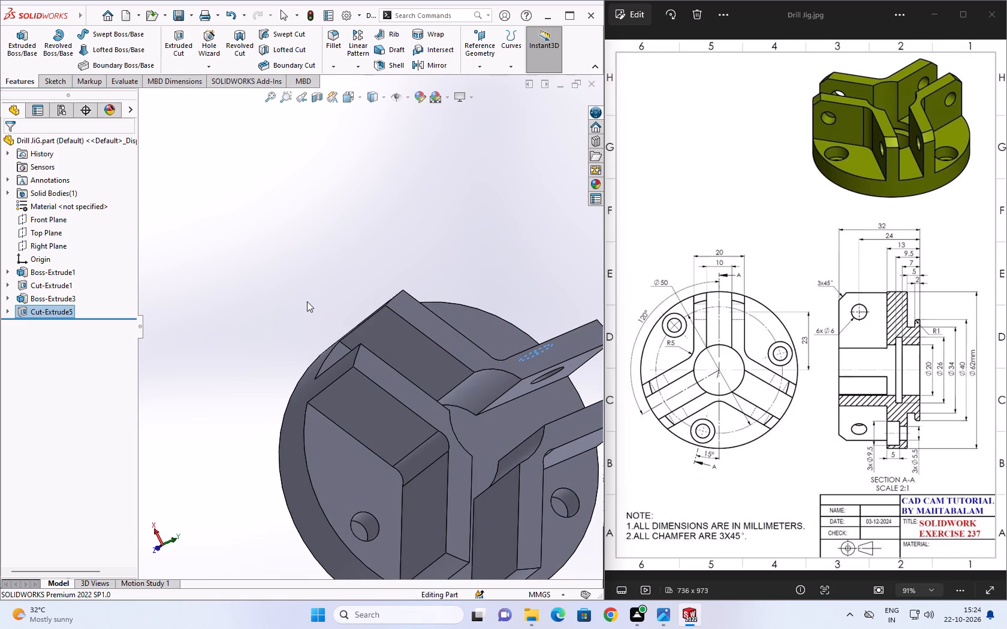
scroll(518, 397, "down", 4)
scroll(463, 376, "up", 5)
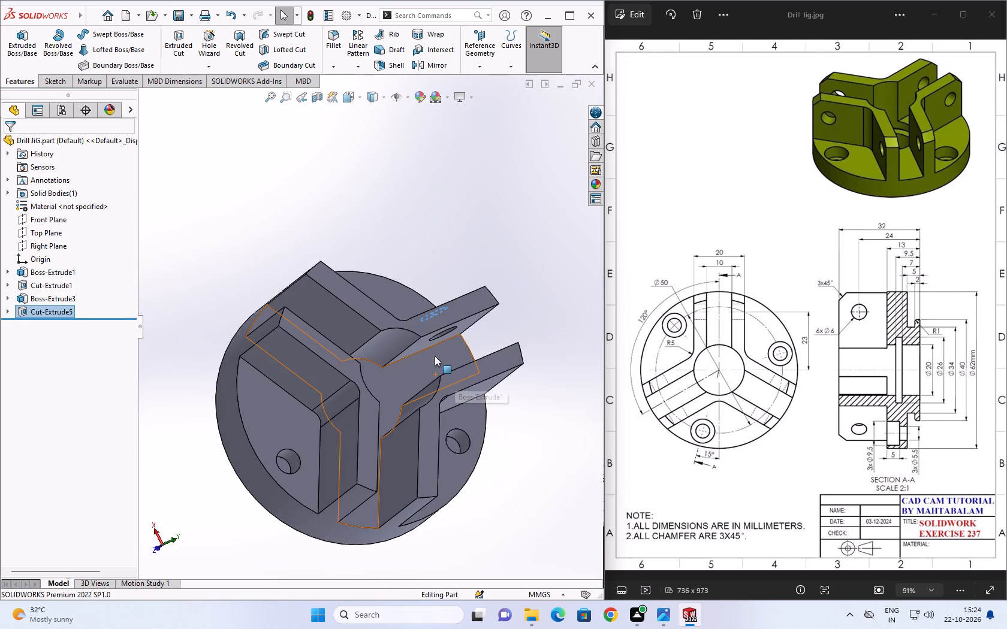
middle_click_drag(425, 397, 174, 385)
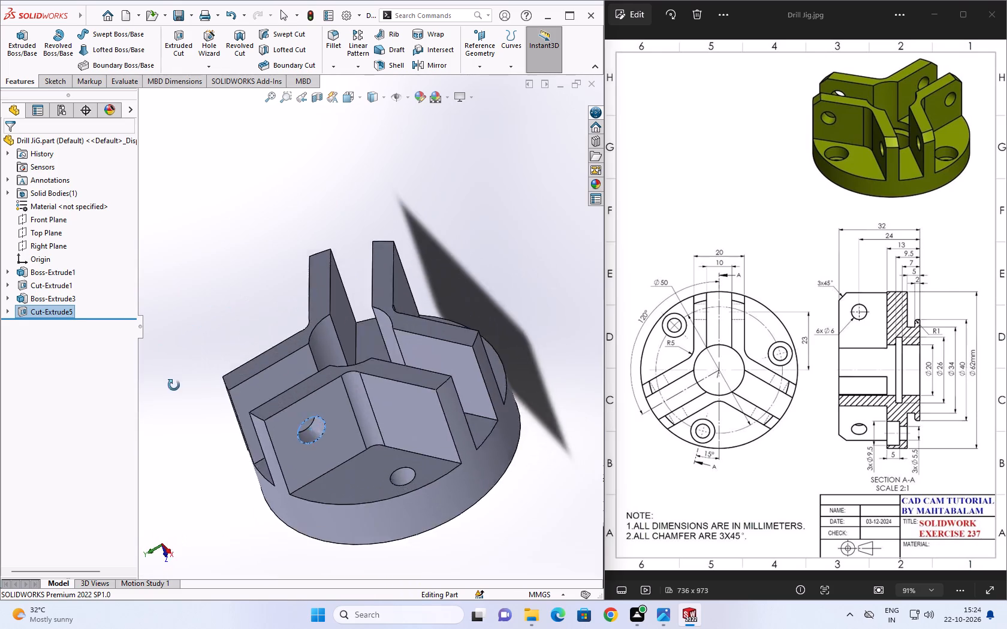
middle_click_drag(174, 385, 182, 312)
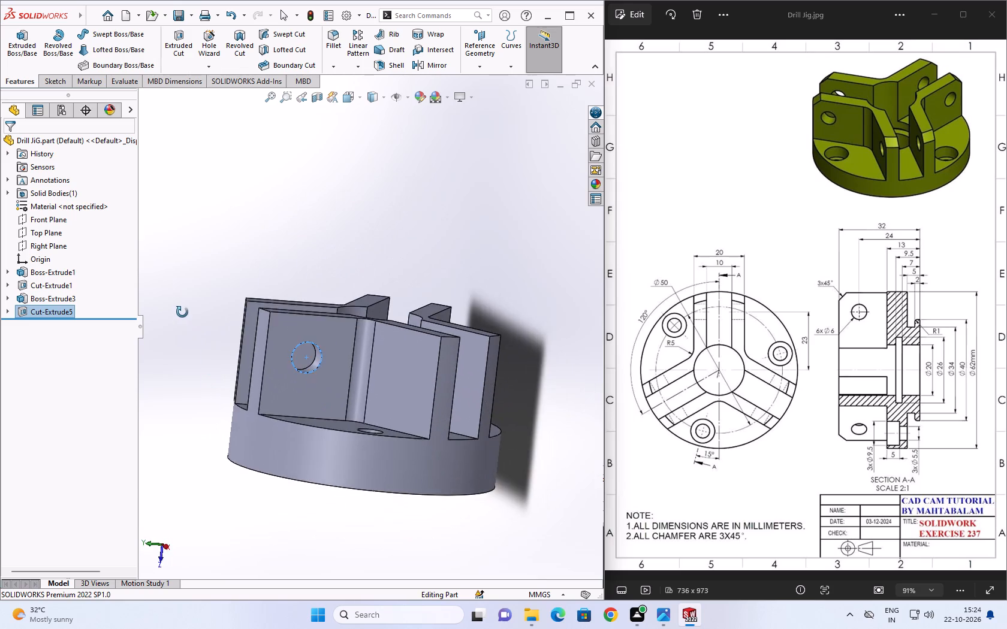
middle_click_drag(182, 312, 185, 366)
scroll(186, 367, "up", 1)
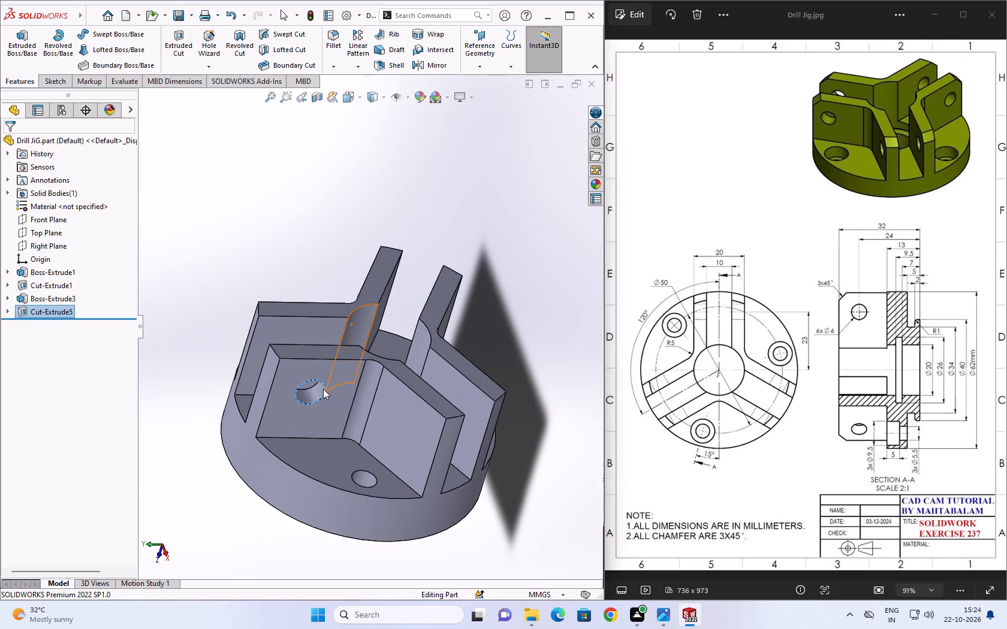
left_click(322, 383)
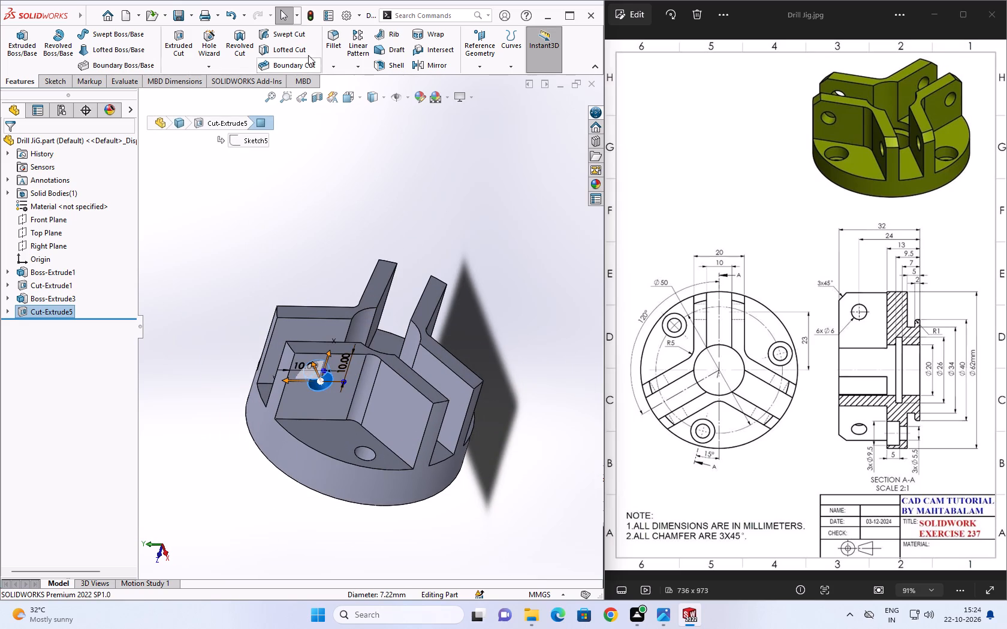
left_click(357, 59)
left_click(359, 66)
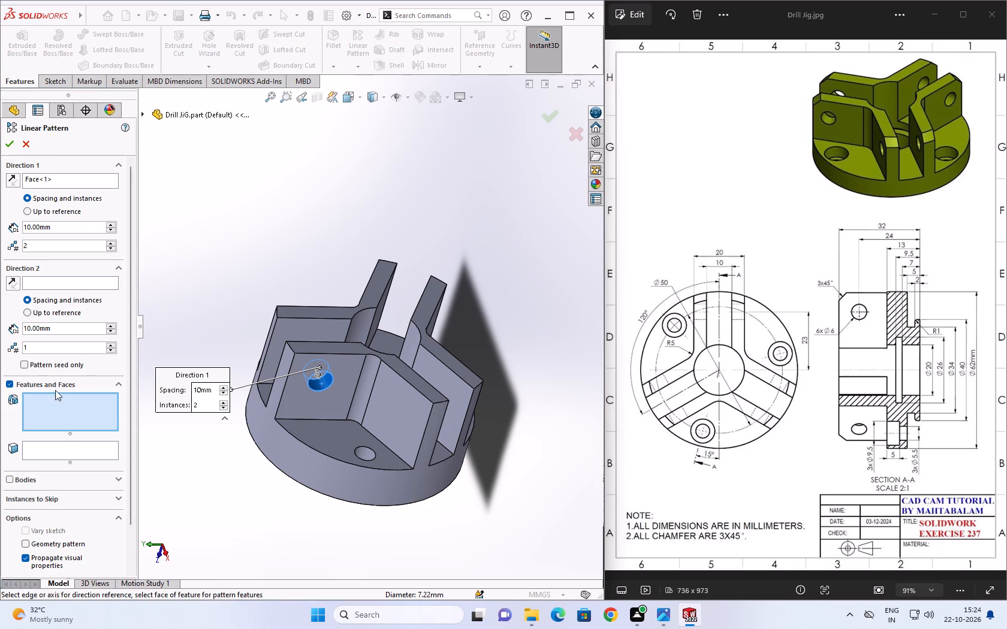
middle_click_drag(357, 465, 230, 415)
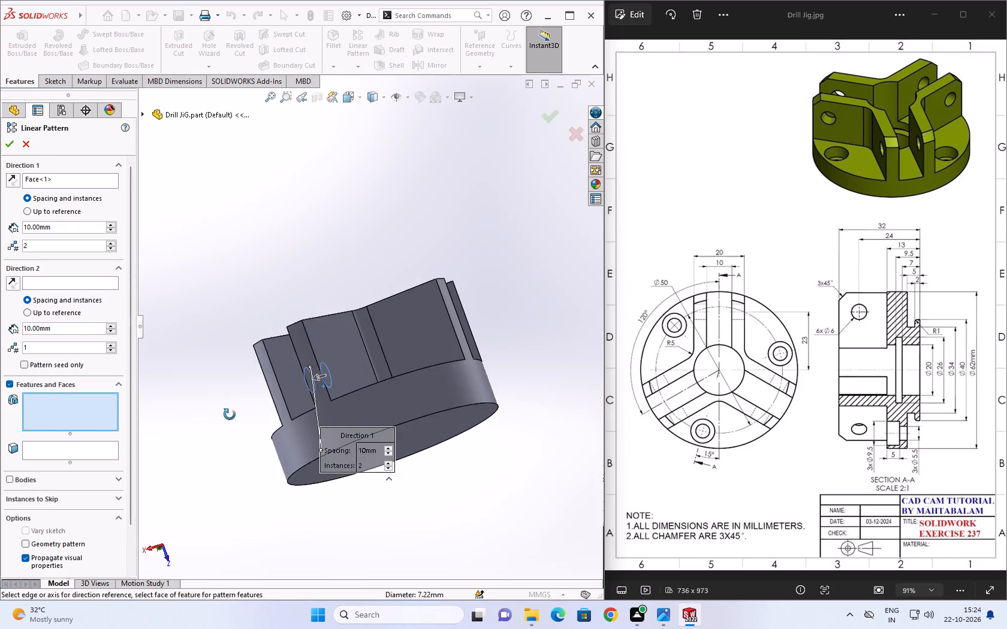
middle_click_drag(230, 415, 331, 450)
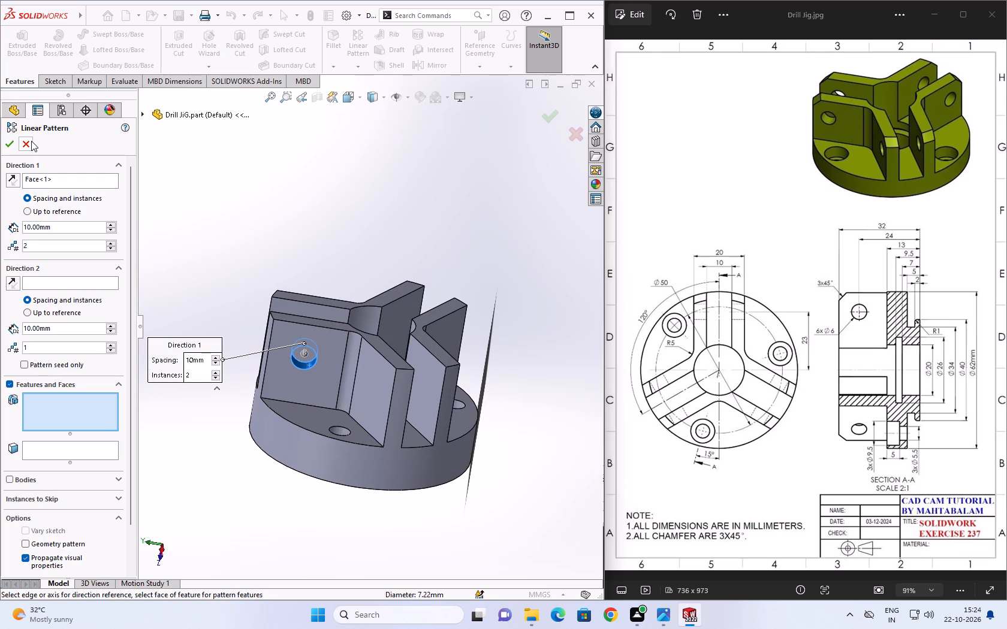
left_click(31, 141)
Set up a circular pattern of the rib's cross-hole cut with 6 instances, using the flat floor face between the ribs as the axis reference.
left_click(360, 71)
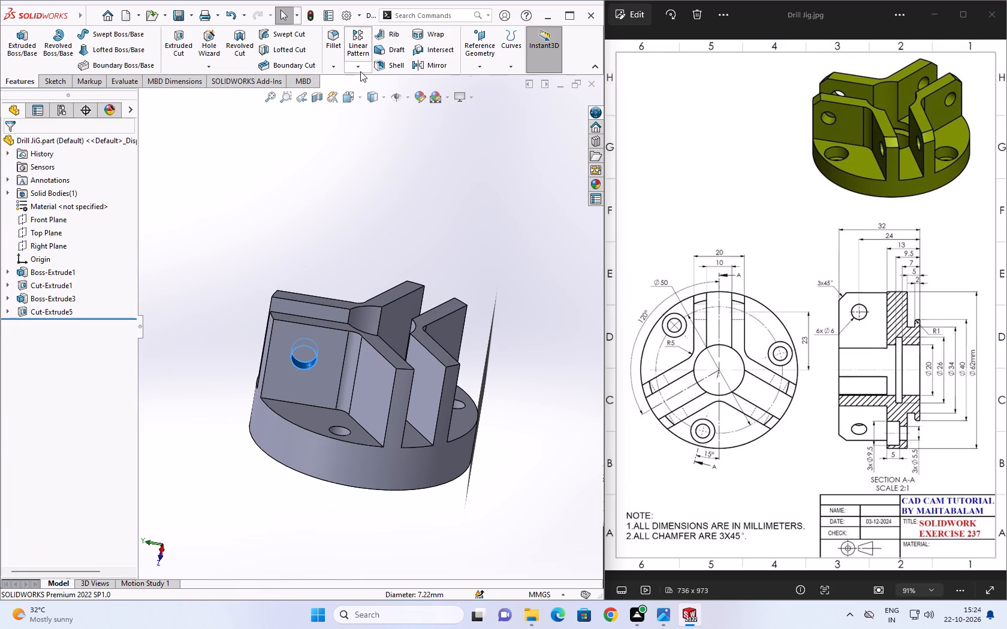
left_click(376, 91)
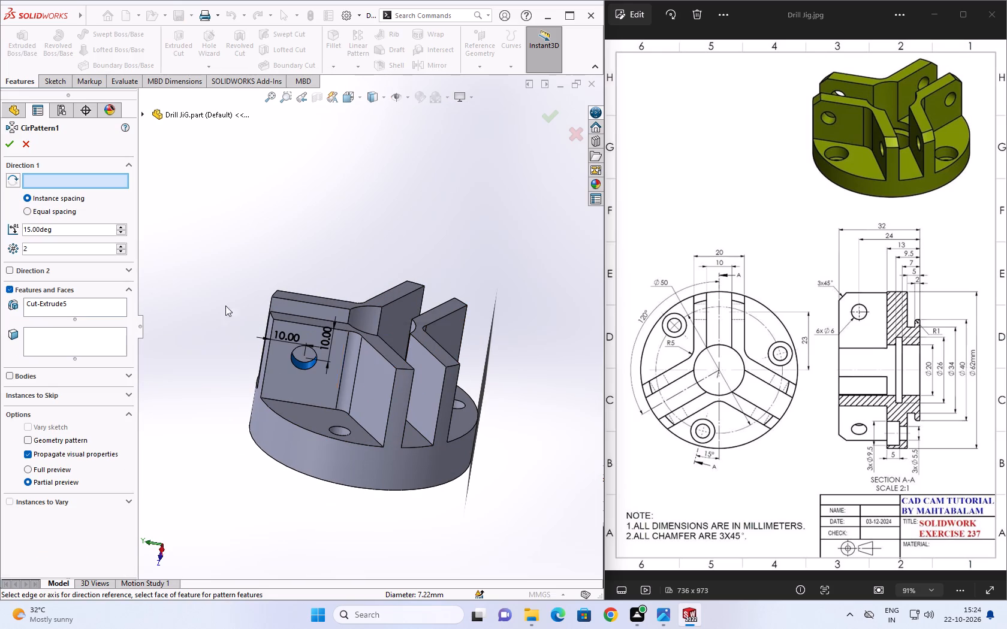
middle_click_drag(409, 310, 337, 398)
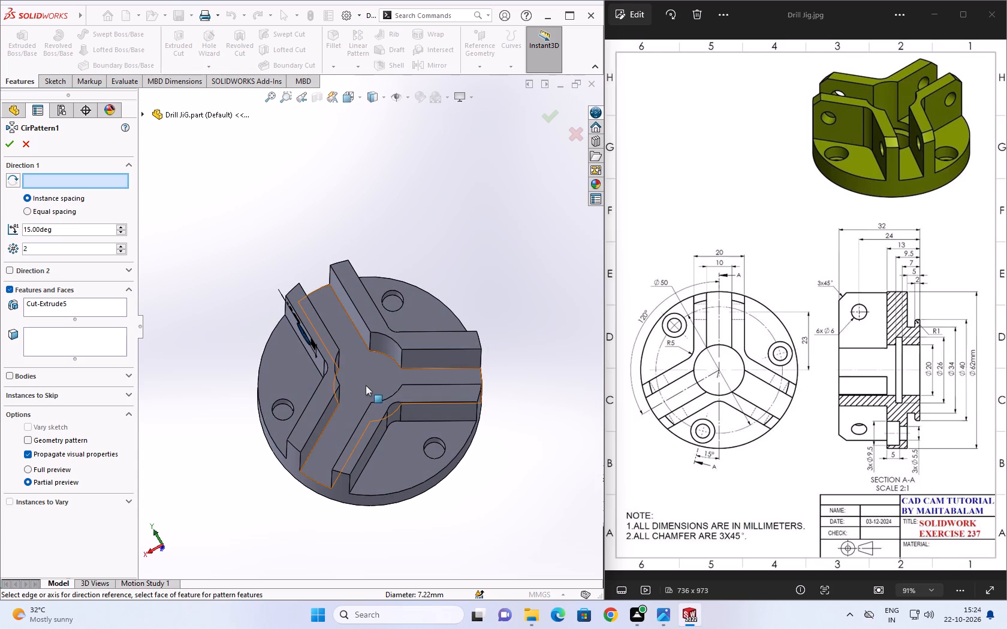
left_click(375, 376)
middle_click_drag(339, 403, 386, 341)
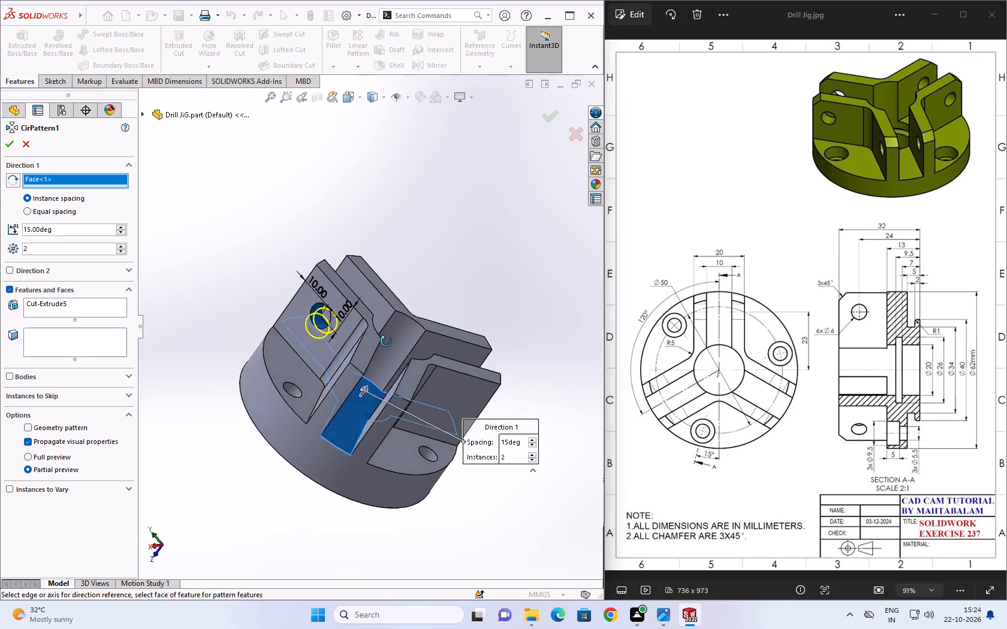
middle_click_drag(386, 341, 333, 373)
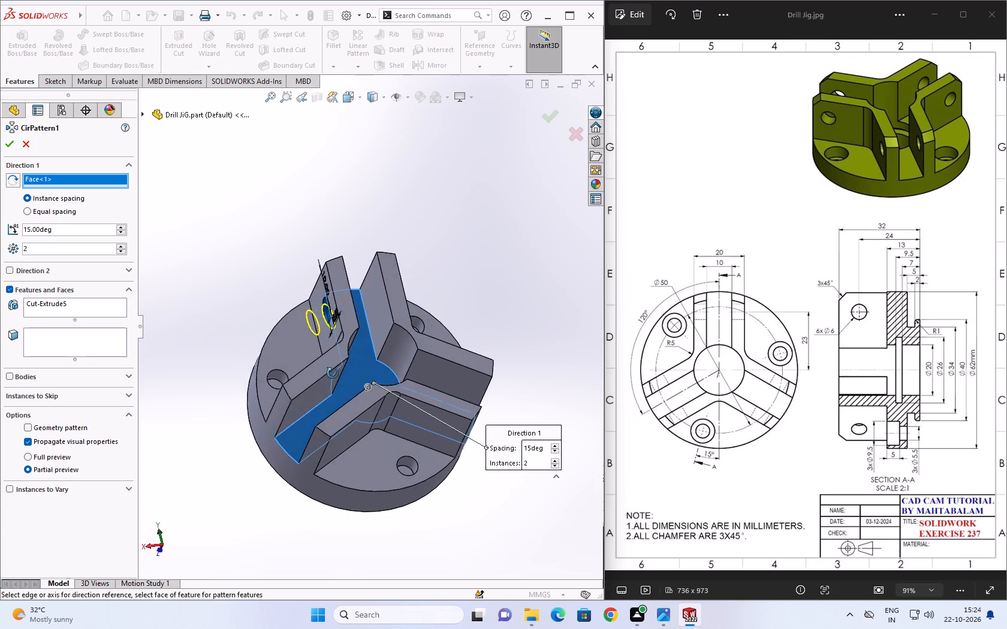
middle_click_drag(333, 373, 332, 370)
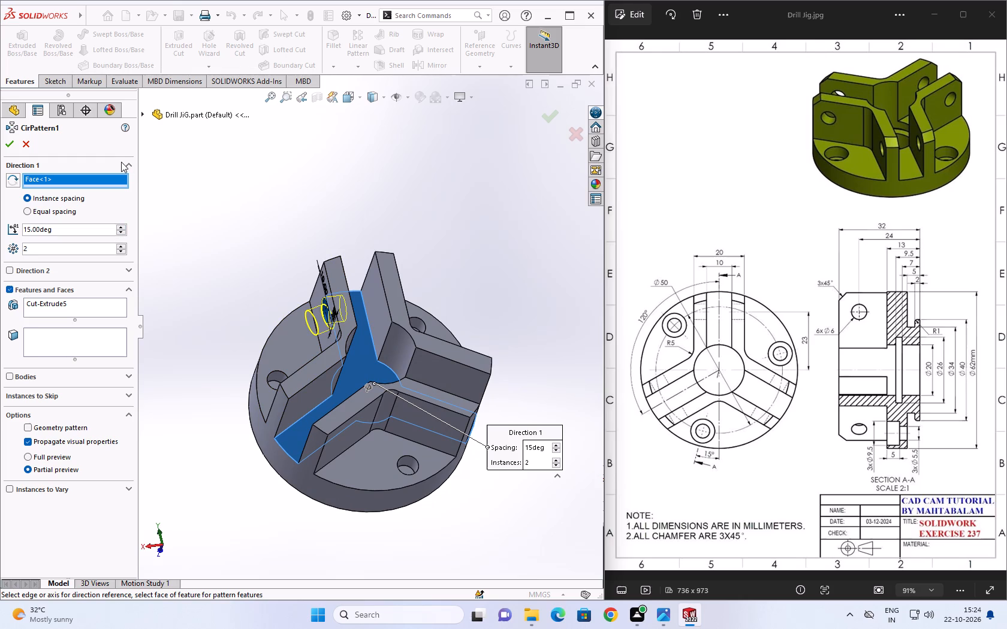
double_click(73, 253)
key("6")
key("Return")
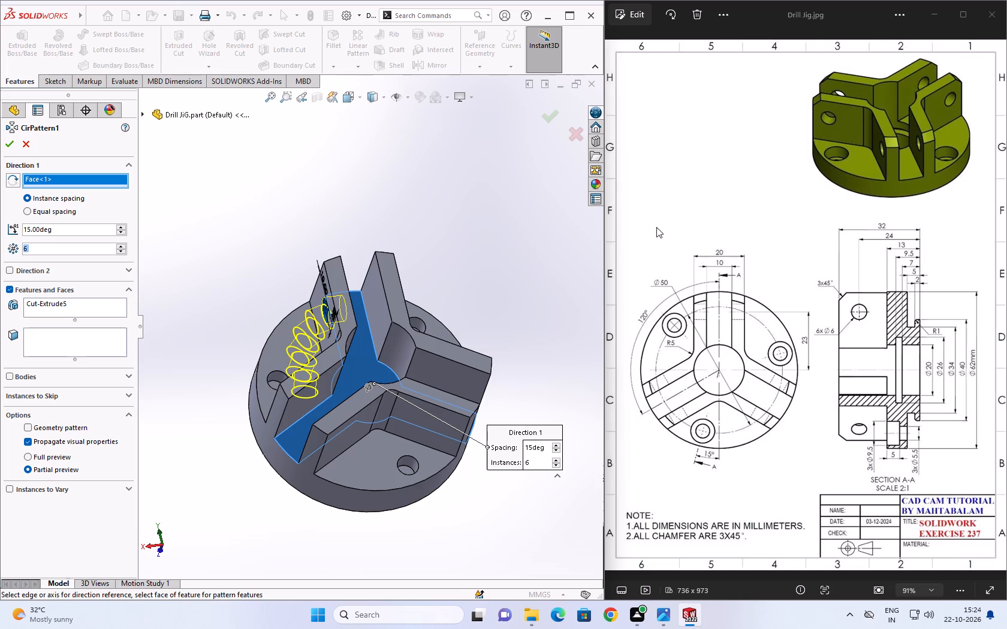
Enable Direction 2, switch Direction 1 to equal spacing over 360 degrees, and accept the rib-hole circular pattern.
middle_click_drag(360, 332, 465, 270)
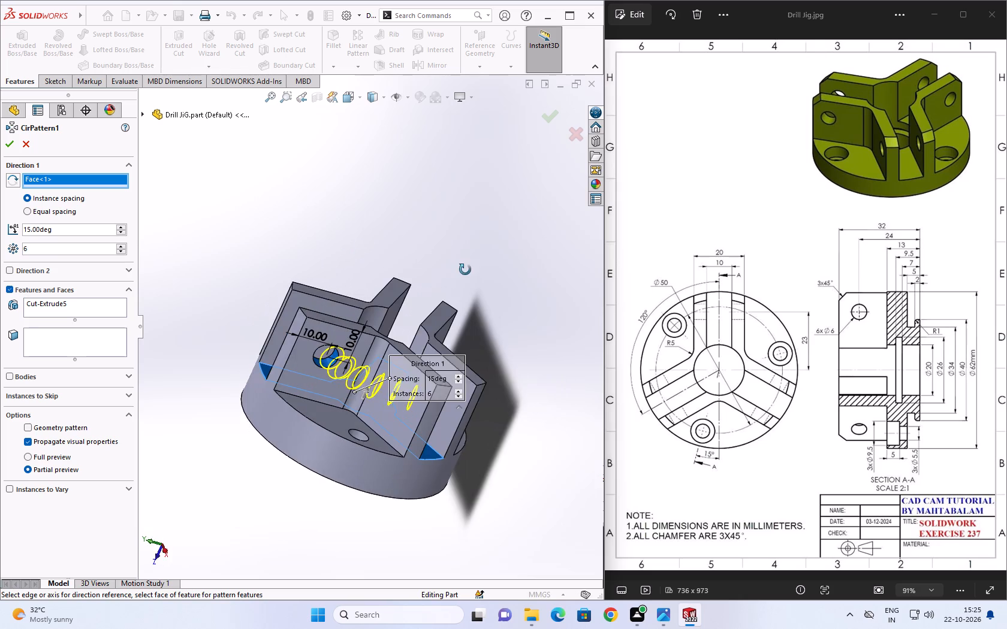
middle_click_drag(465, 270, 448, 294)
left_click(37, 274)
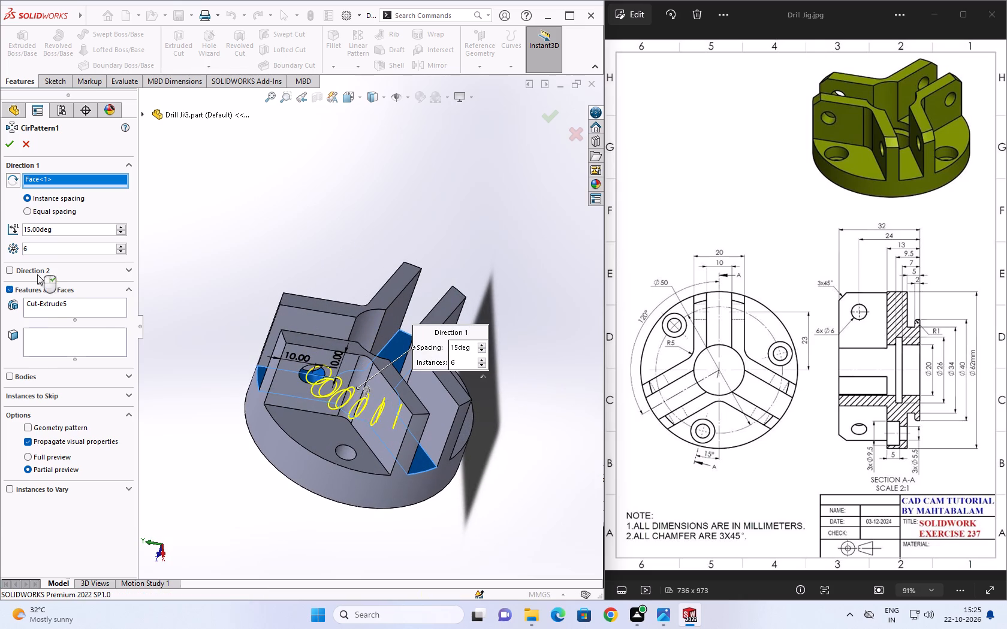
middle_click_drag(401, 391, 341, 433)
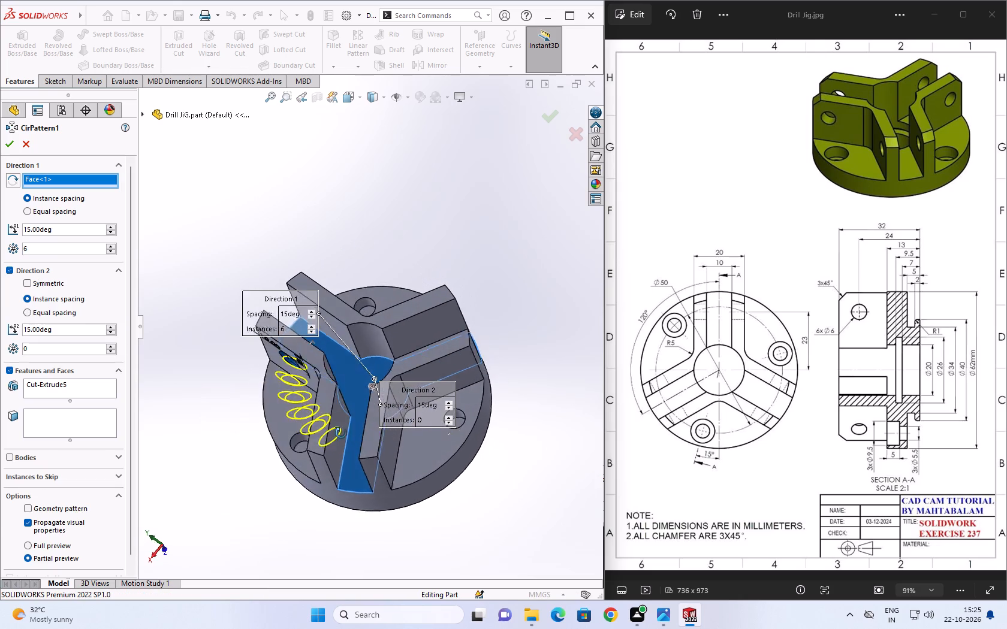
middle_click_drag(341, 433, 362, 428)
left_click(34, 210)
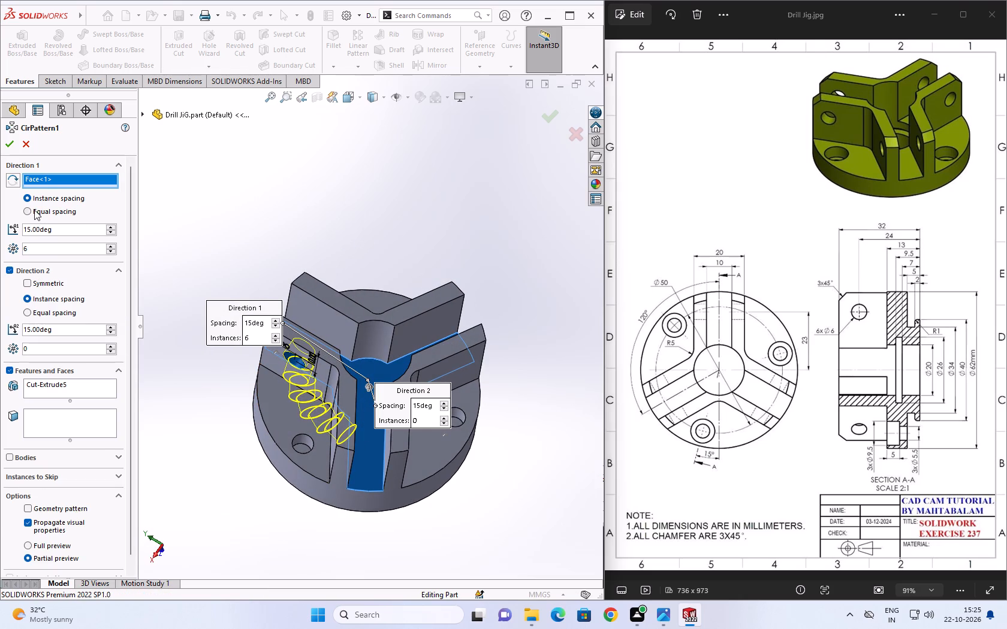
middle_click_drag(527, 386, 513, 335)
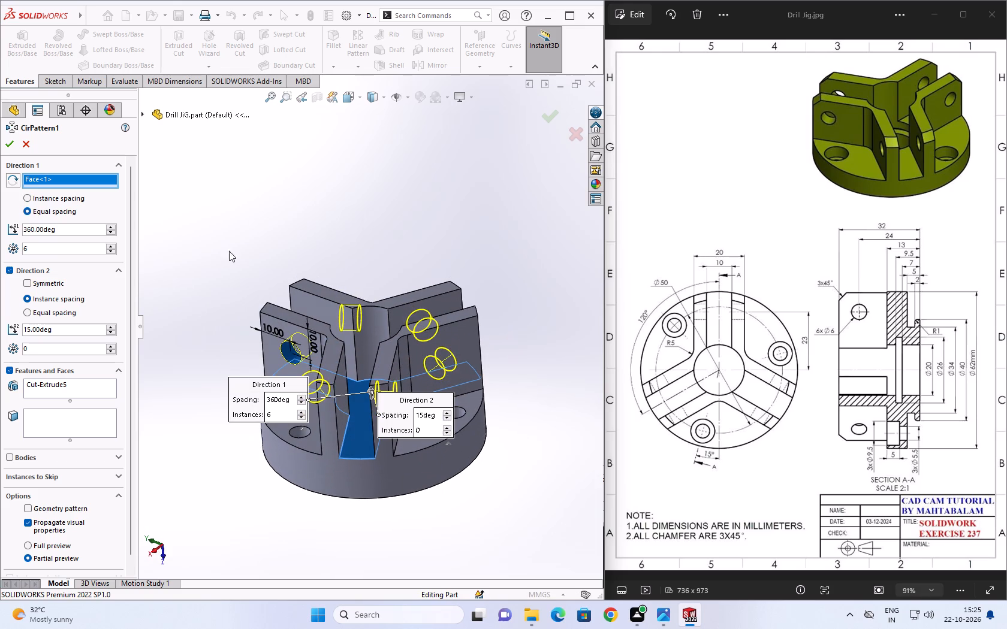
left_click(9, 147)
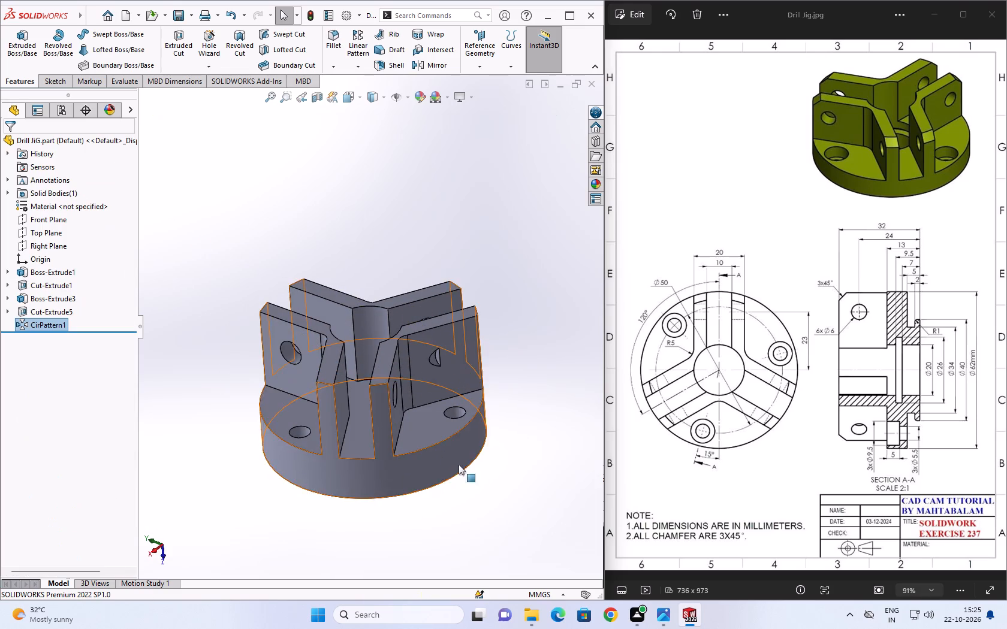
Edit the rib-hole circular pattern to make Direction 2 symmetric and accept it.
middle_click_drag(469, 447, 722, 408)
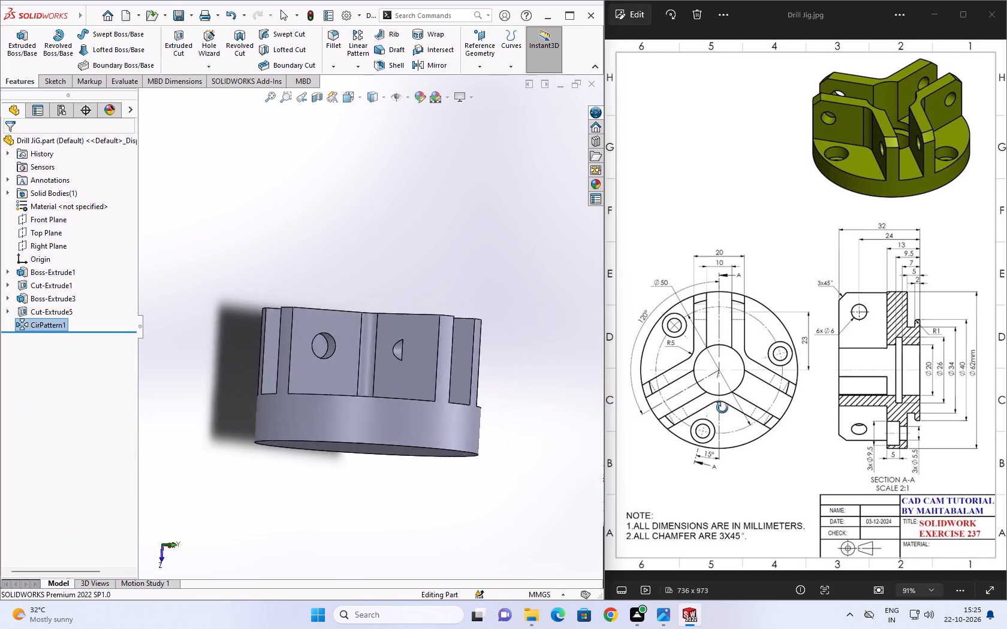
middle_click_drag(722, 408, 691, 456)
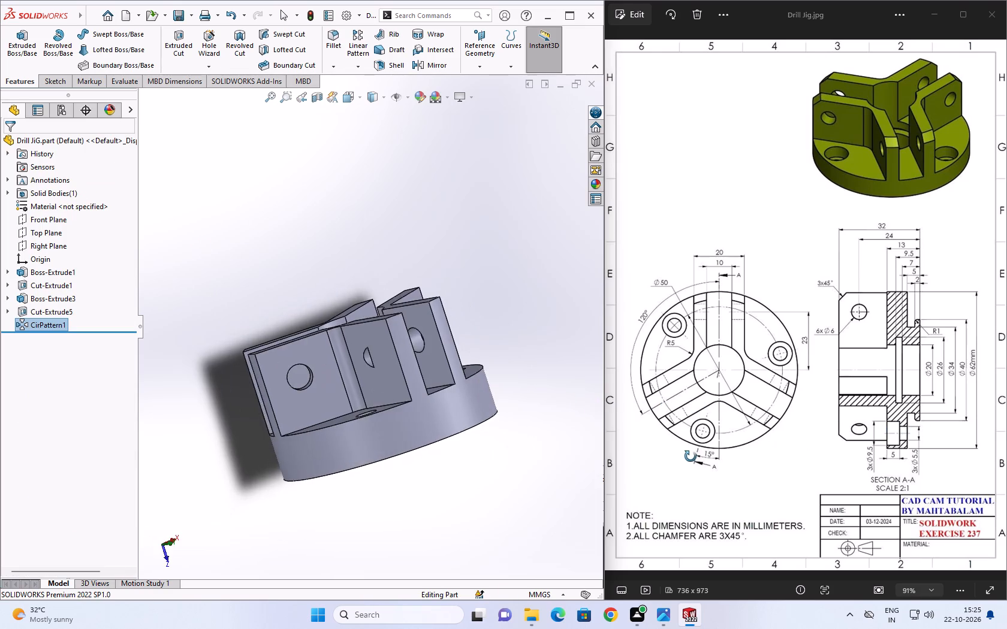
middle_click_drag(691, 456, 991, 501)
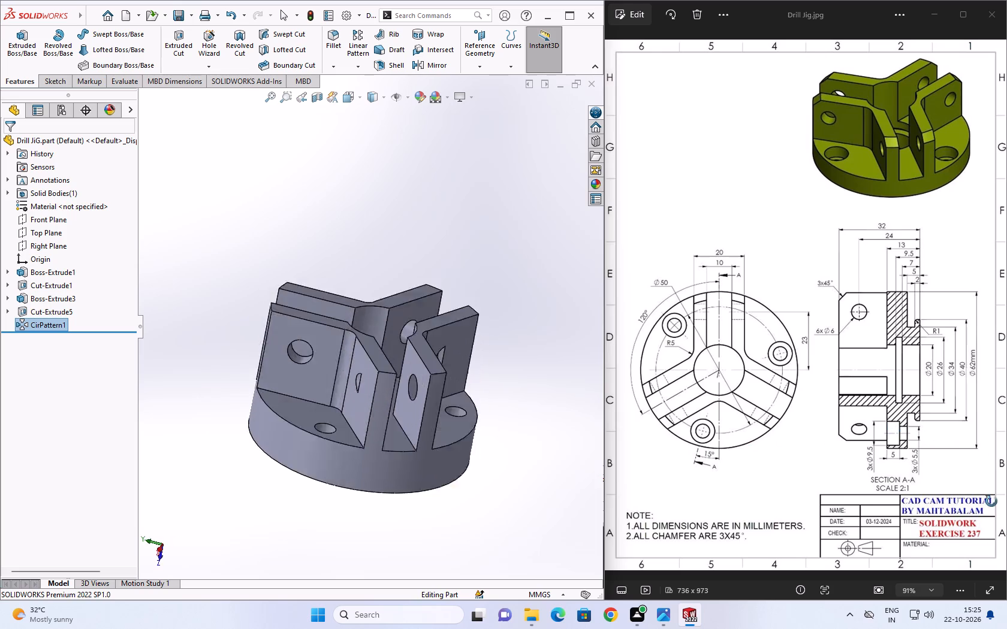
middle_click_drag(991, 501, 1006, 557)
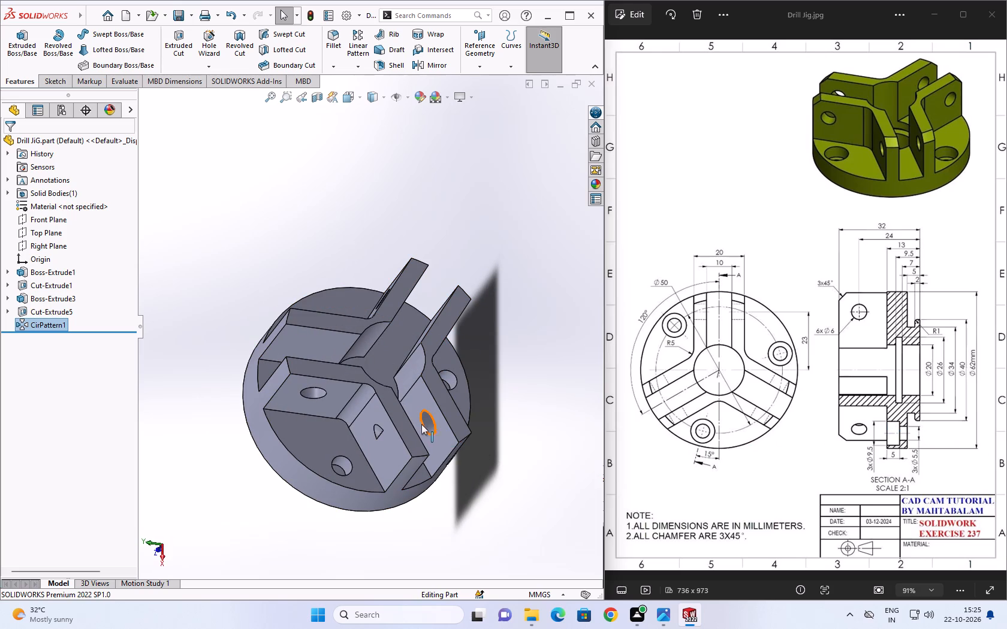
left_click(424, 424)
left_click(44, 326)
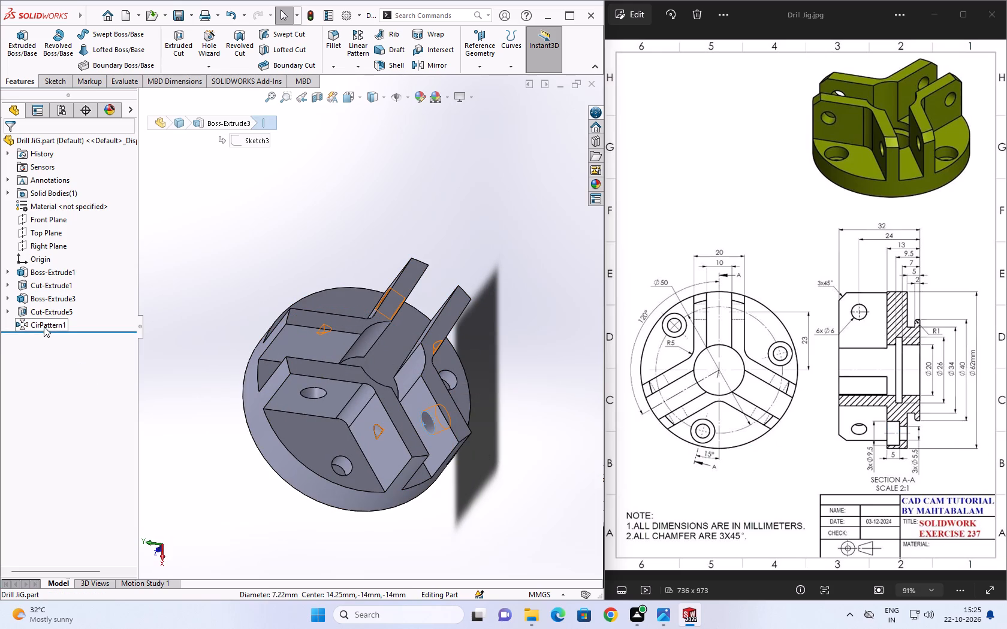
left_click(46, 285)
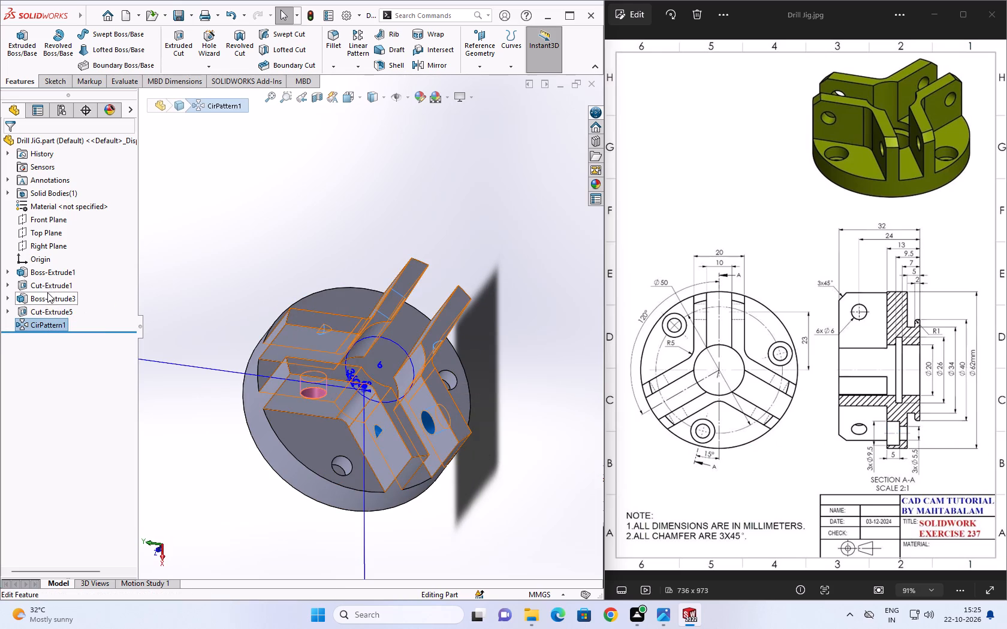
left_click(35, 319)
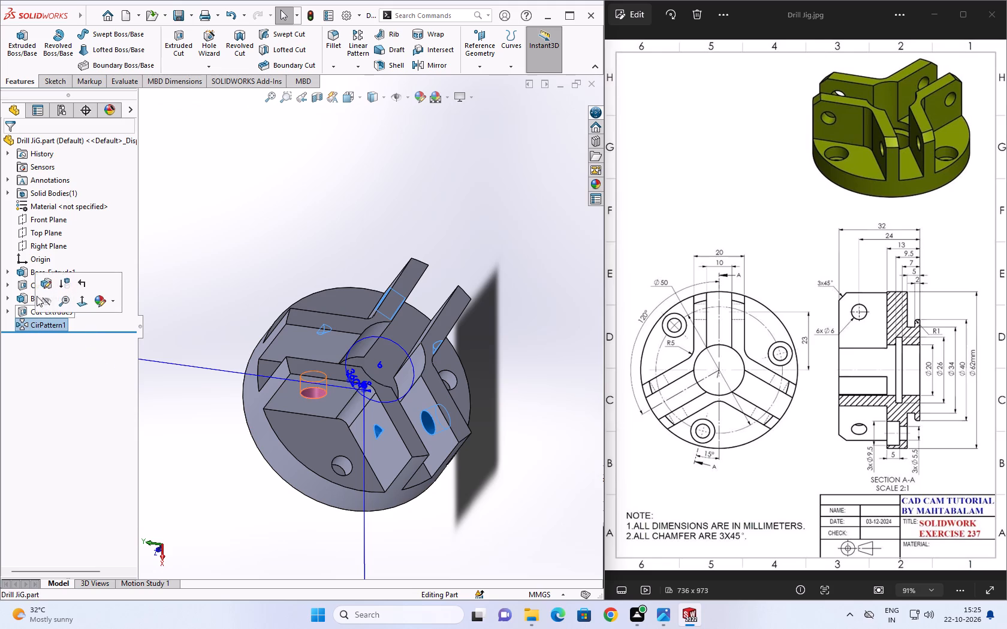
left_click(43, 284)
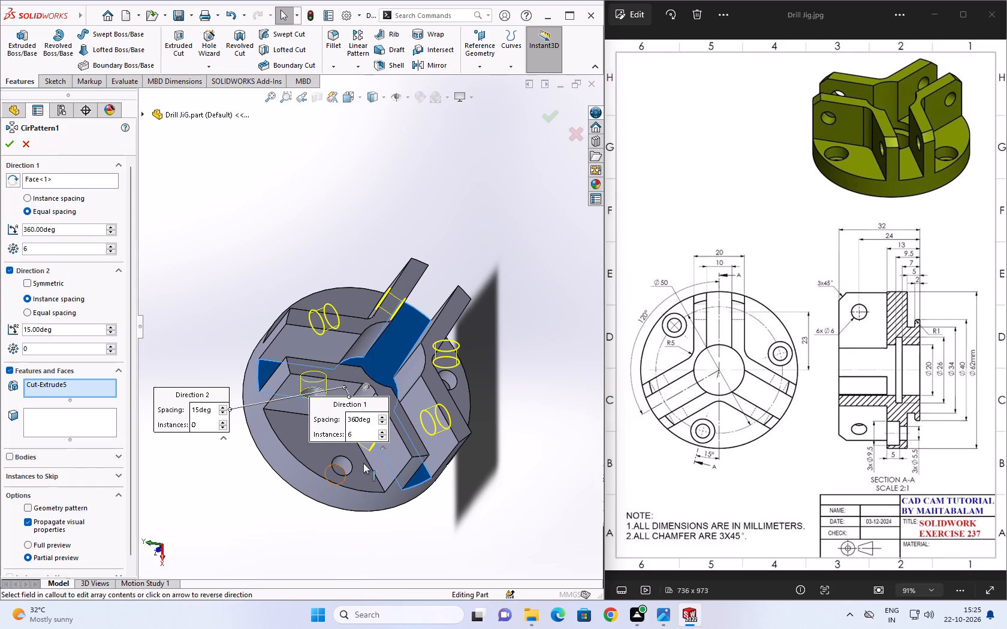
middle_click_drag(387, 453, 475, 404)
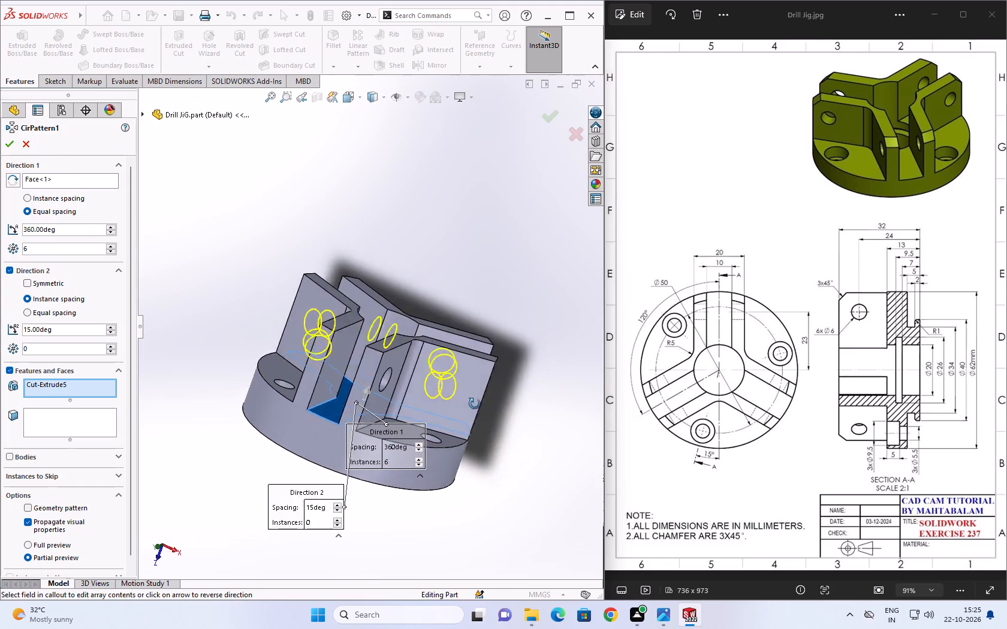
middle_click_drag(475, 404, 418, 450)
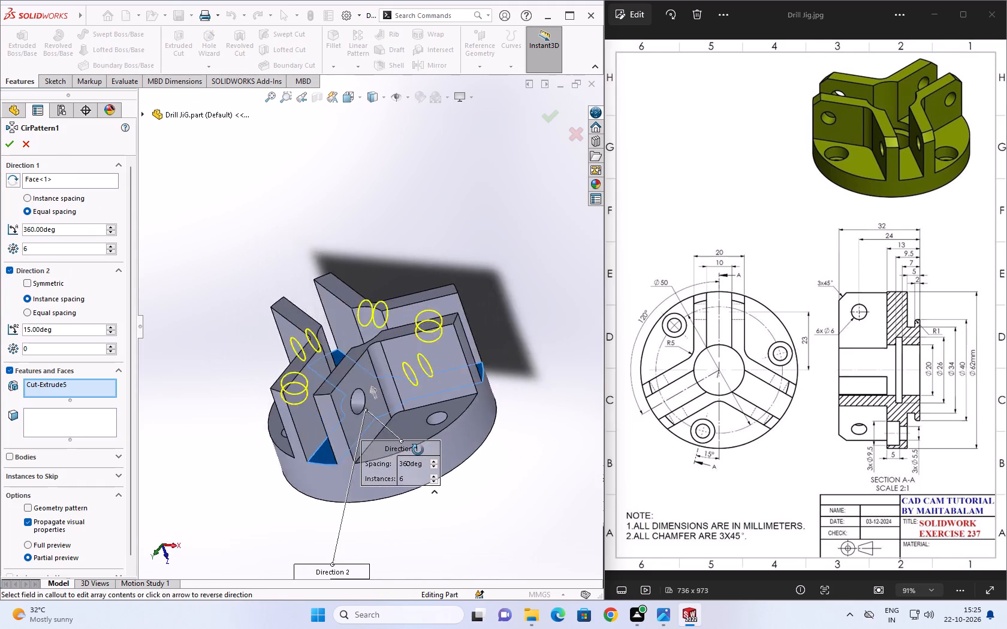
middle_click_drag(418, 450, 556, 392)
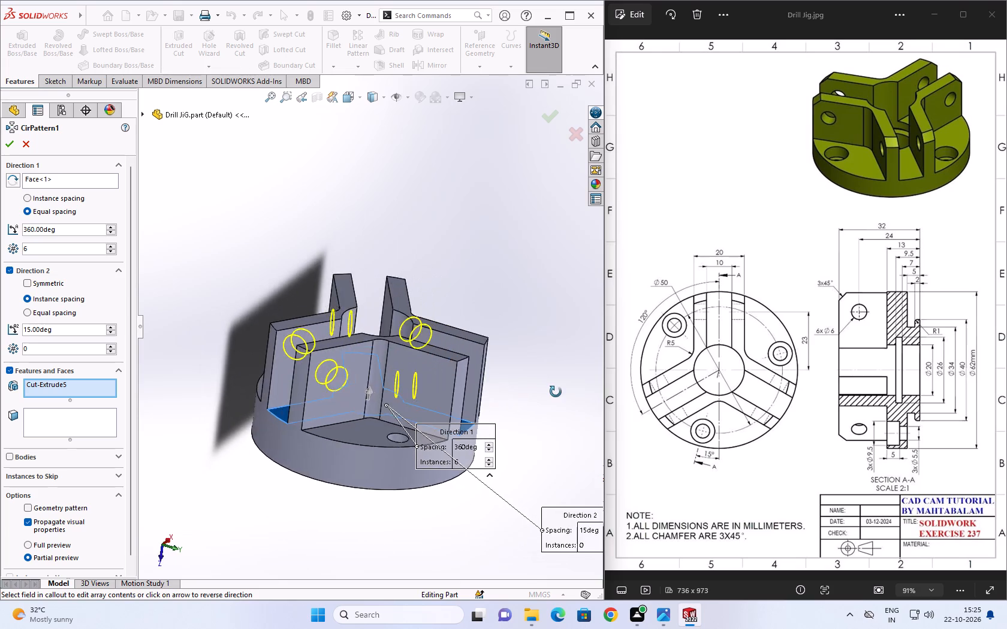
middle_click_drag(556, 392, 565, 392)
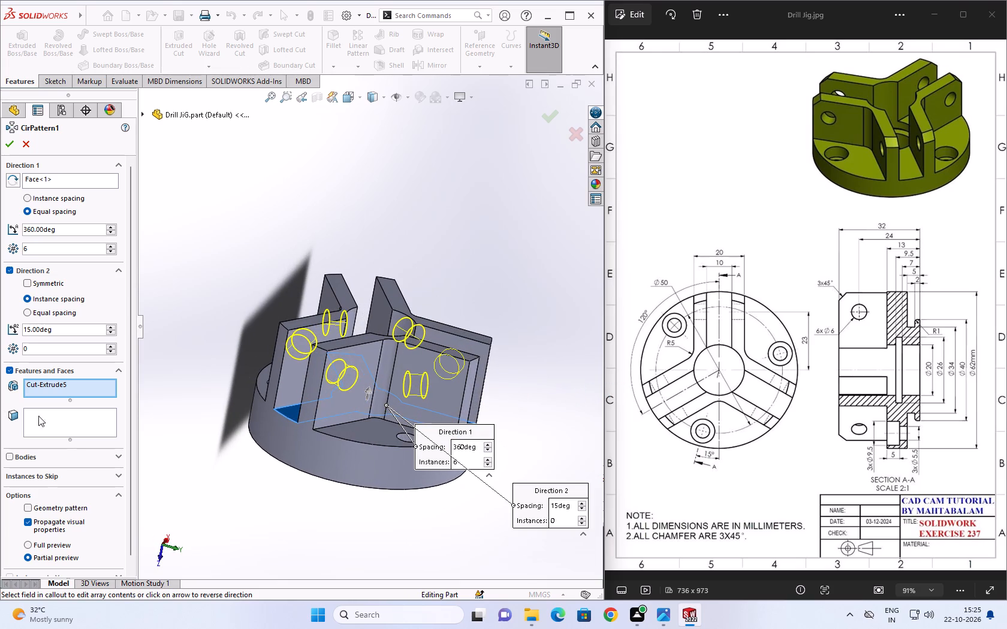
left_click(53, 417)
triple_click(73, 428)
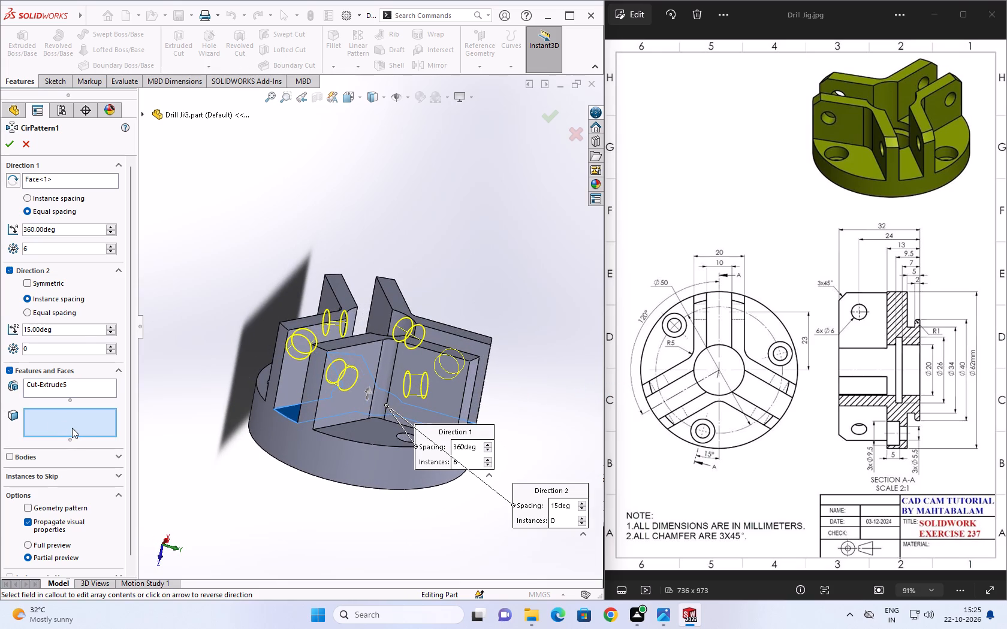
left_click(28, 286)
left_click(8, 146)
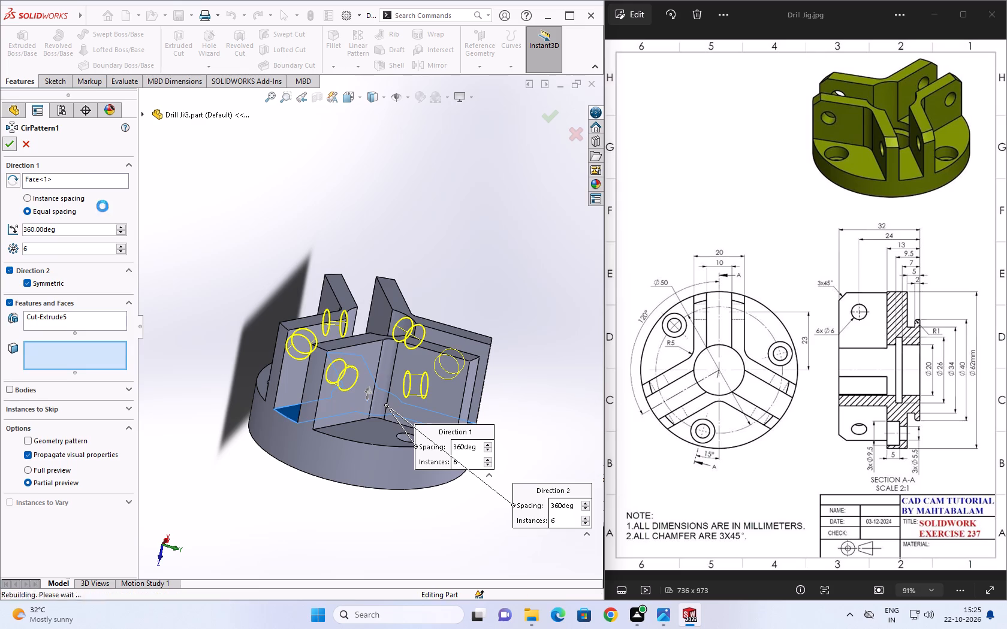
Reopen the rib-hole circular pattern for editing and turn on Geometry pattern, keeping the partial preview.
middle_click_drag(478, 343, 431, 385)
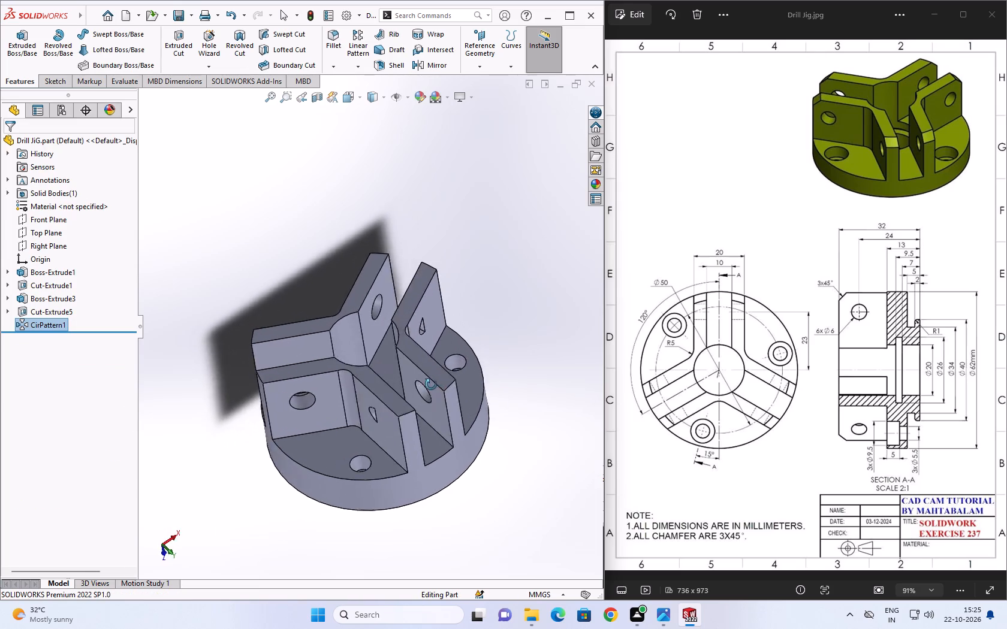
middle_click_drag(431, 385, 528, 461)
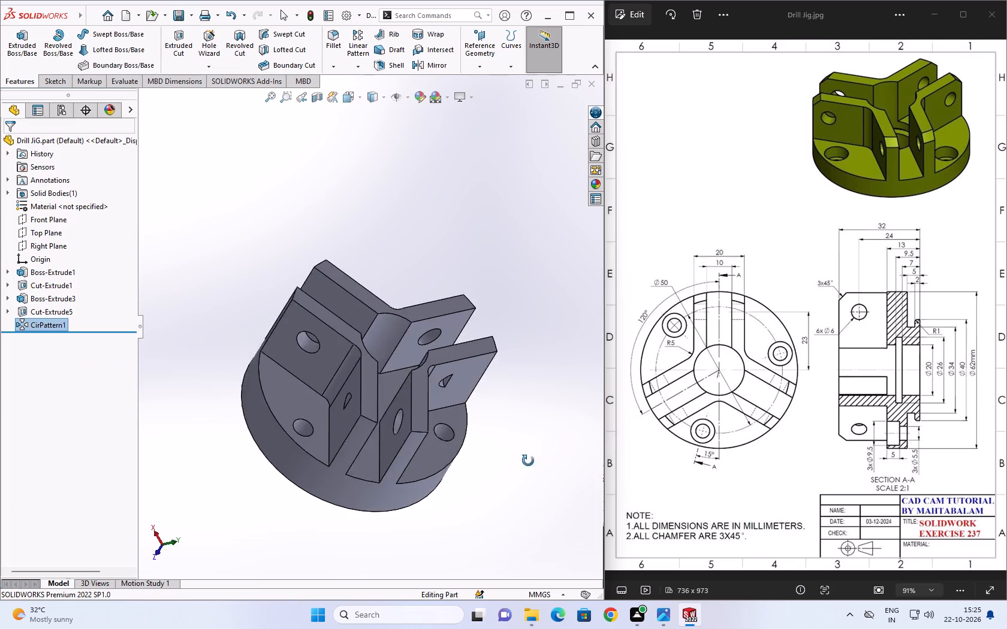
middle_click_drag(528, 461, 458, 467)
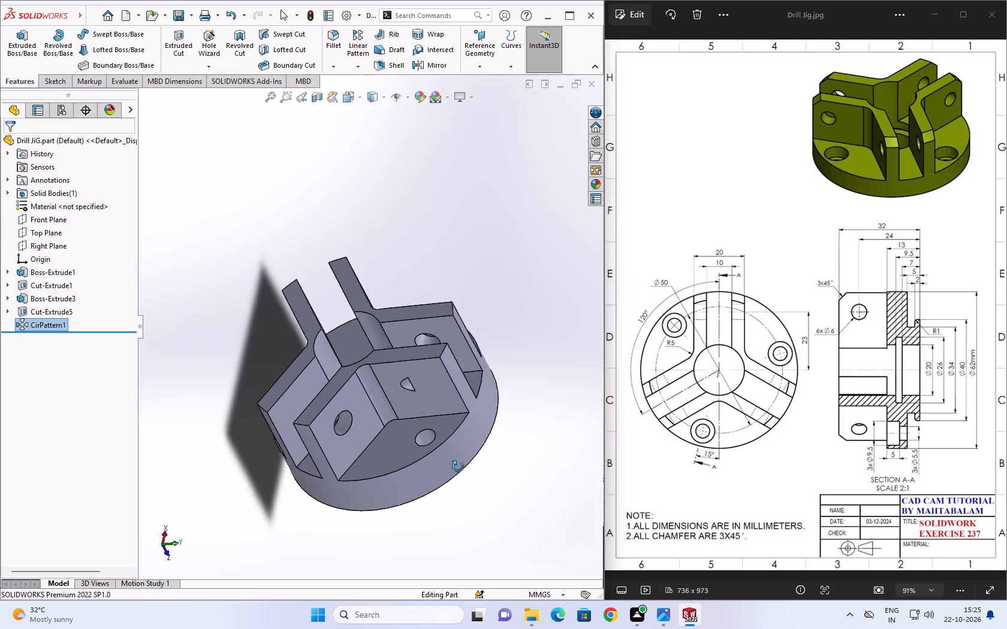
middle_click_drag(458, 467, 462, 459)
left_click(22, 324)
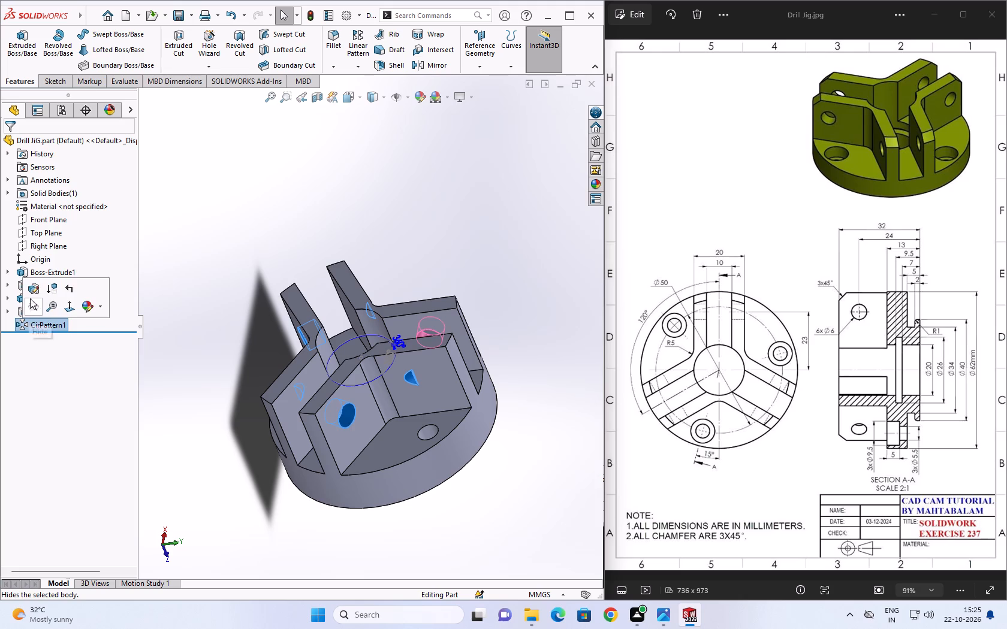
left_click(30, 292)
middle_click_drag(281, 512, 285, 510)
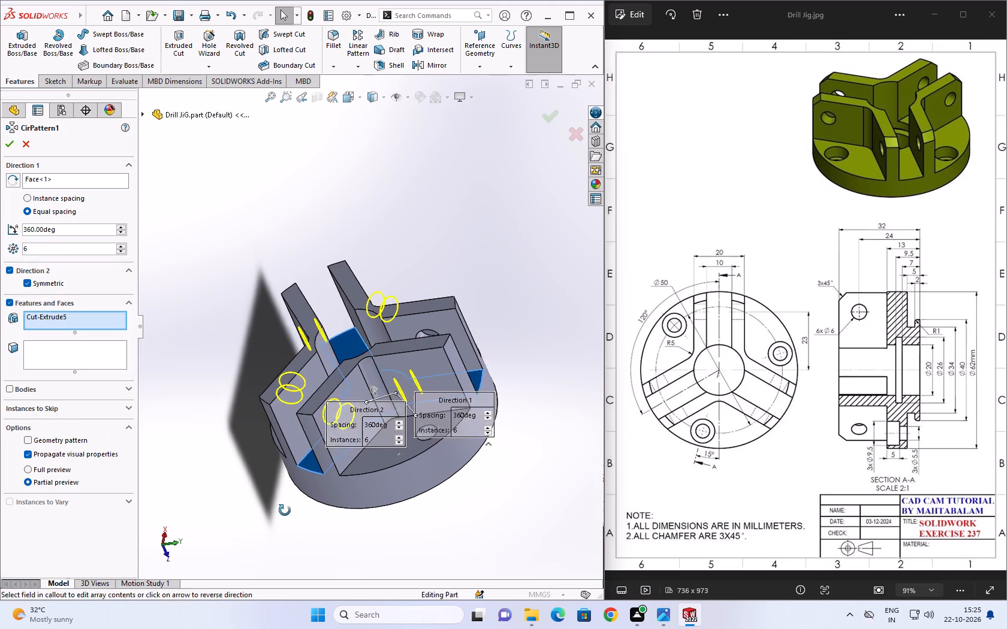
middle_click_drag(285, 510, 361, 468)
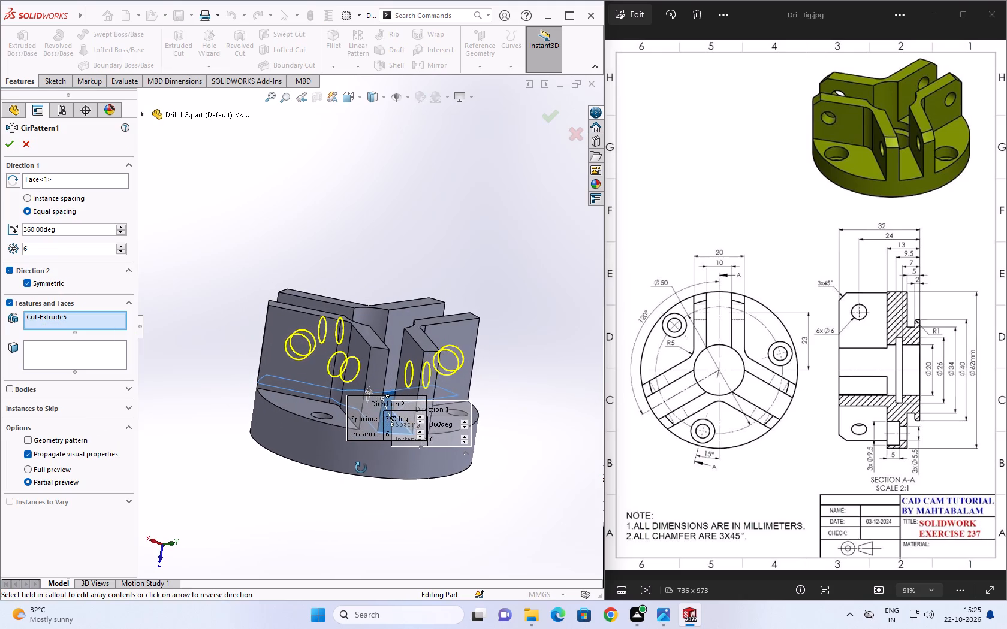
middle_click_drag(361, 468, 355, 468)
left_click(31, 443)
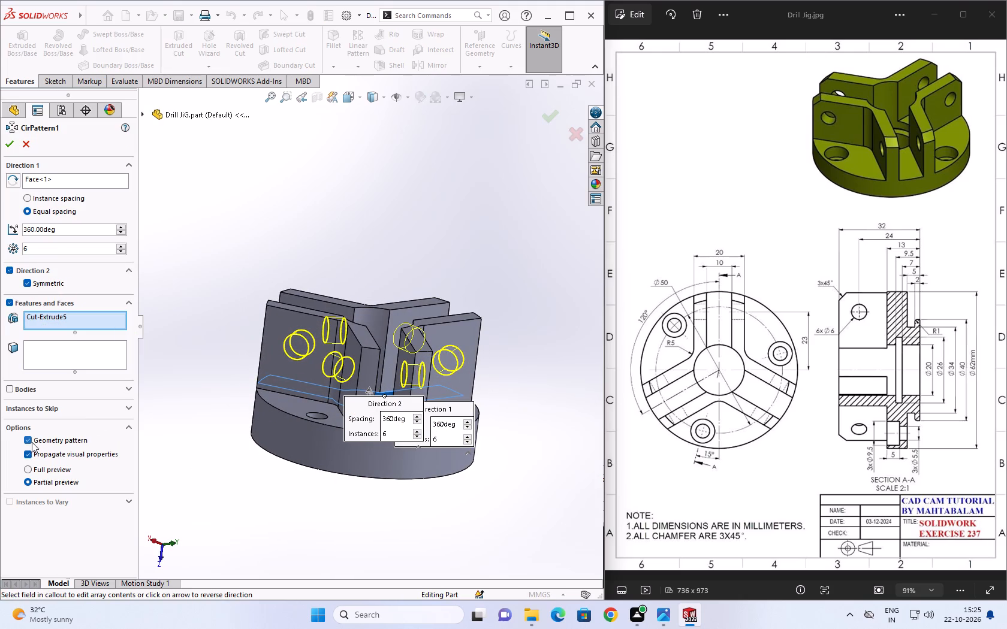
left_click(32, 470)
left_click(24, 468)
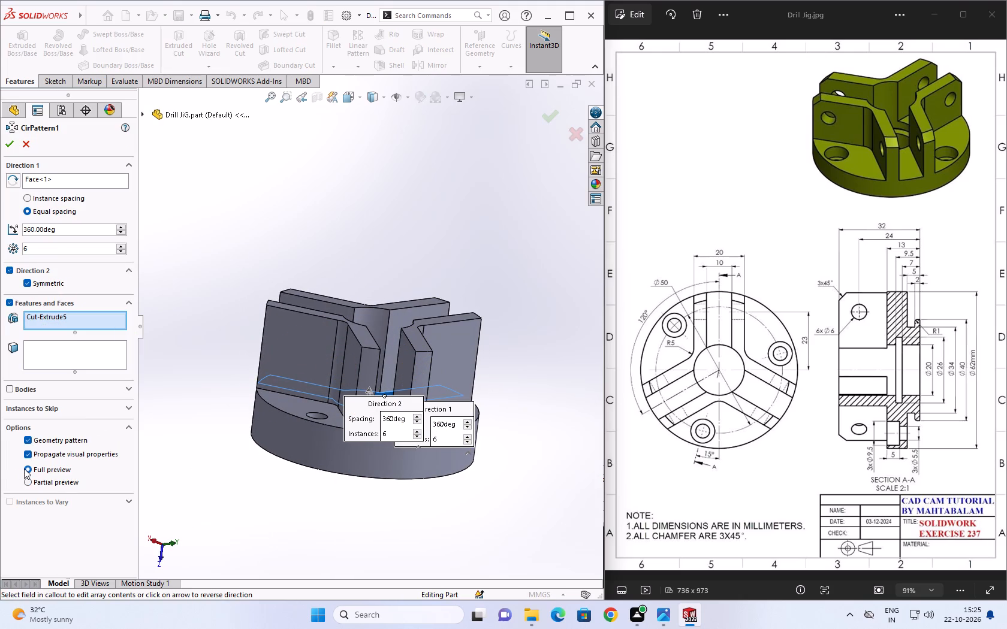
left_click(28, 483)
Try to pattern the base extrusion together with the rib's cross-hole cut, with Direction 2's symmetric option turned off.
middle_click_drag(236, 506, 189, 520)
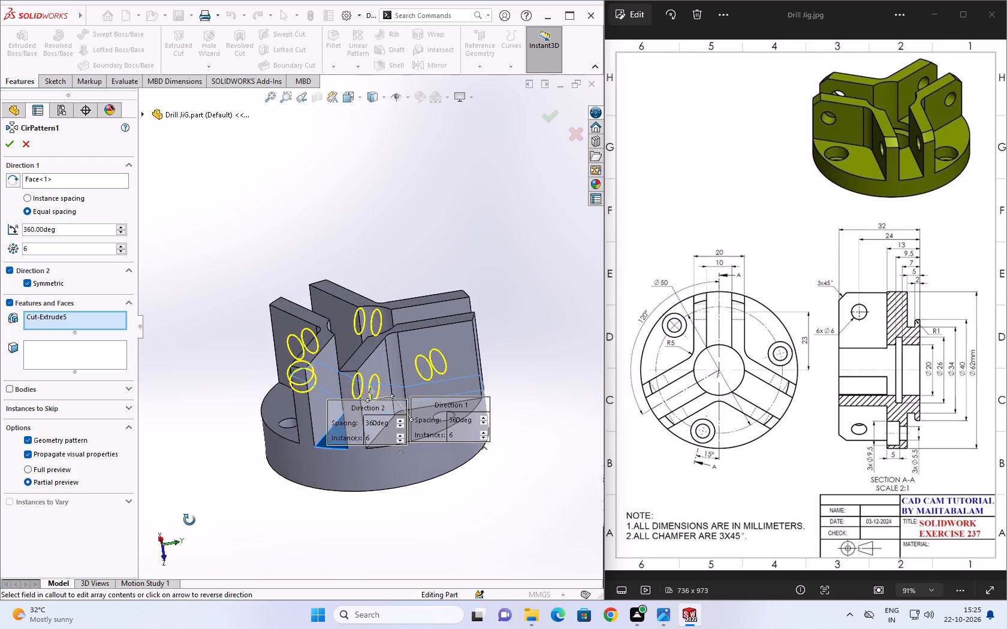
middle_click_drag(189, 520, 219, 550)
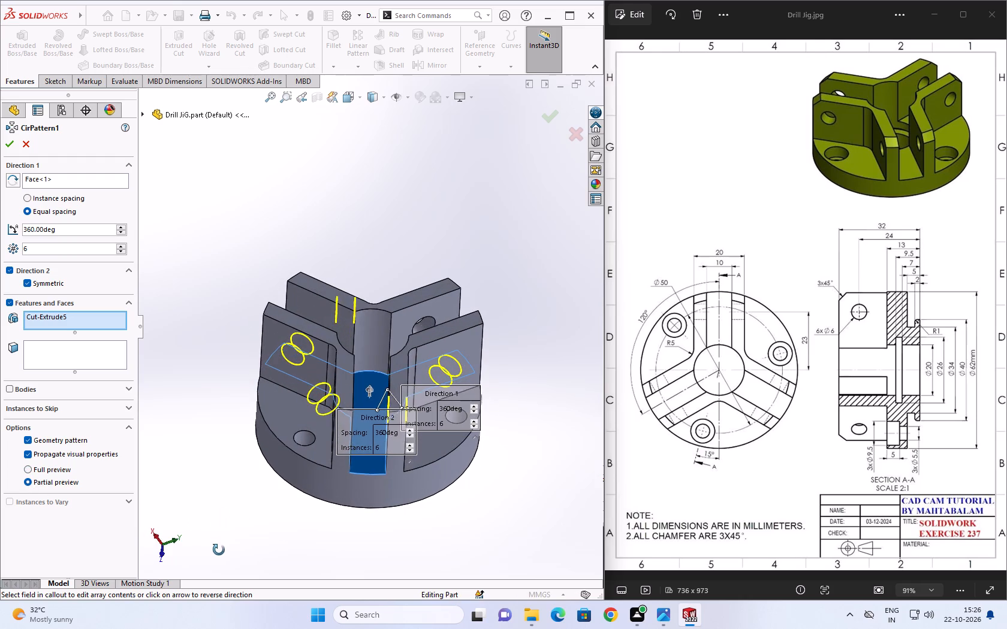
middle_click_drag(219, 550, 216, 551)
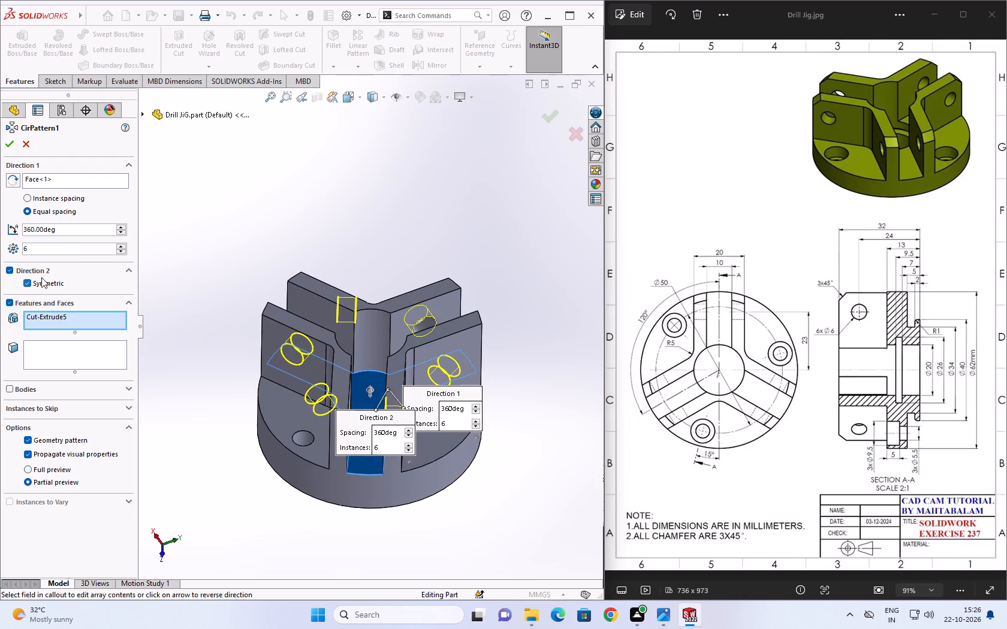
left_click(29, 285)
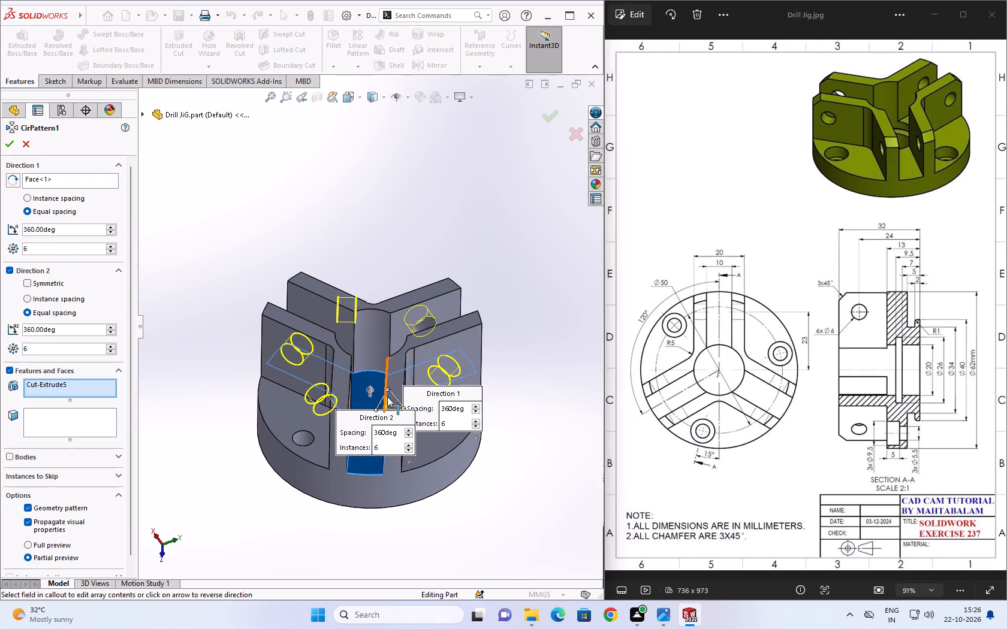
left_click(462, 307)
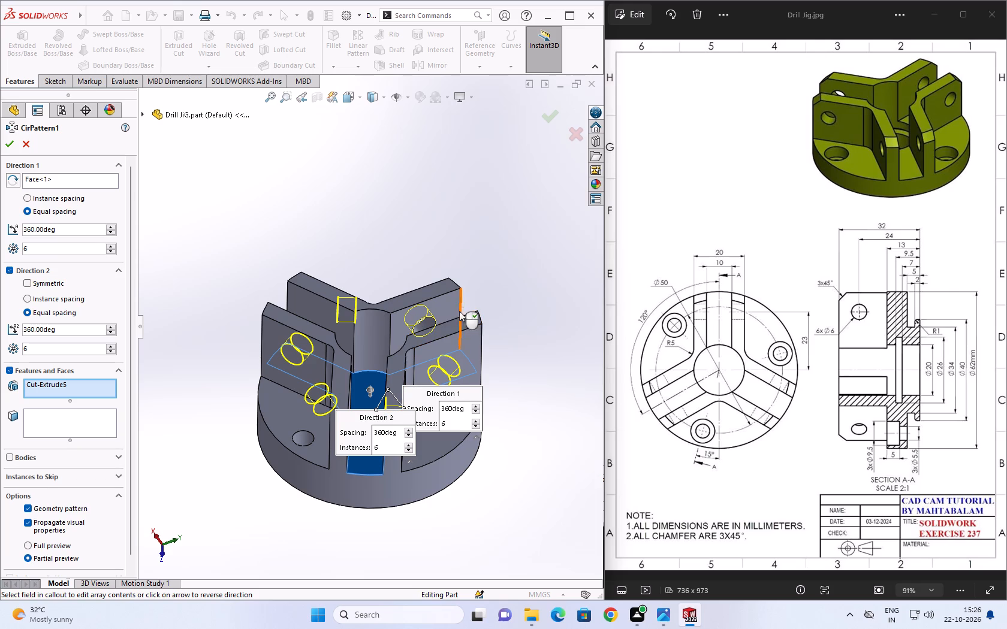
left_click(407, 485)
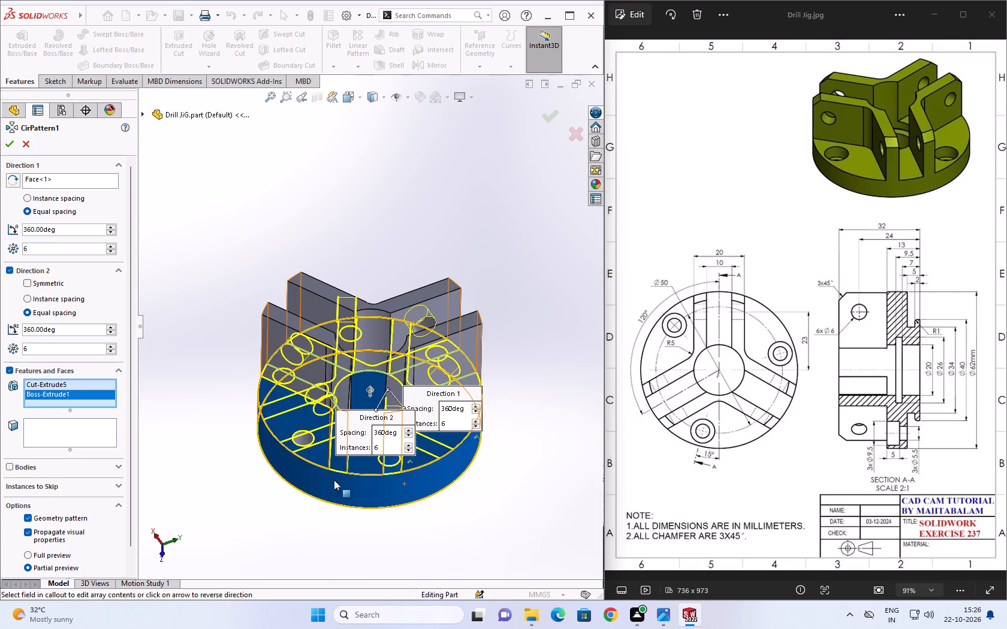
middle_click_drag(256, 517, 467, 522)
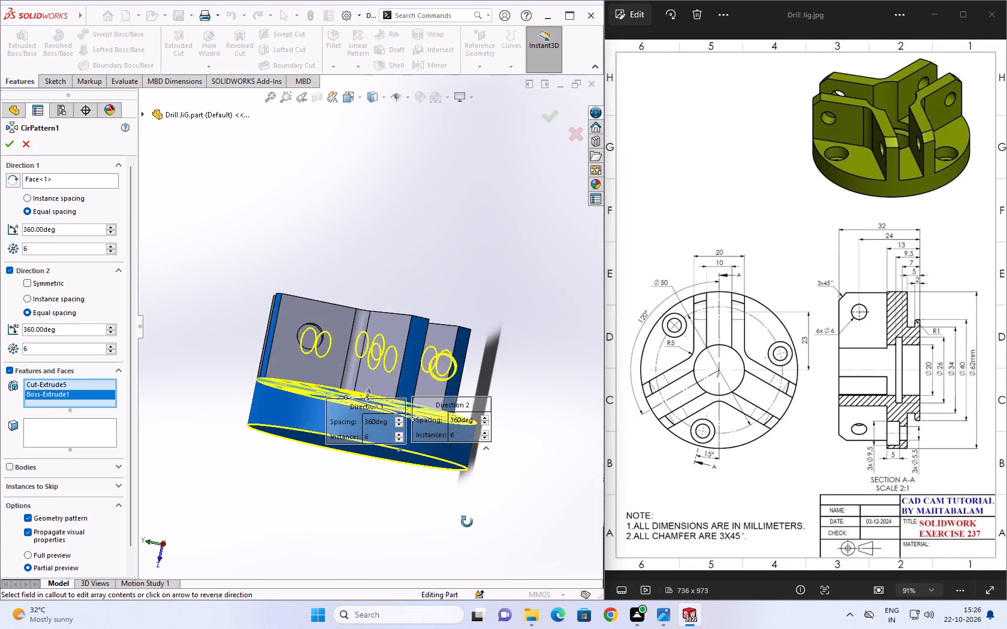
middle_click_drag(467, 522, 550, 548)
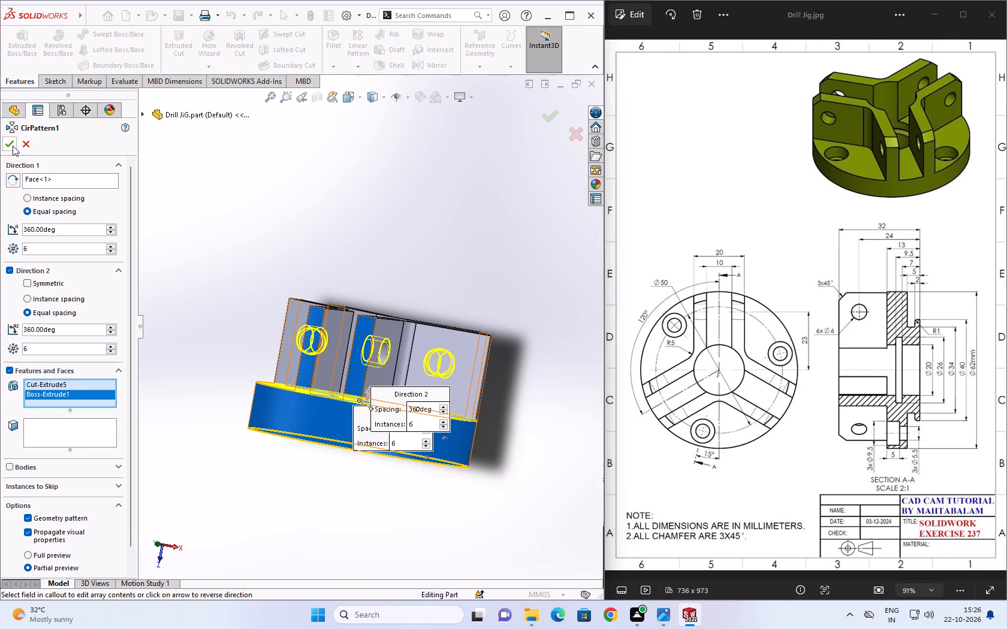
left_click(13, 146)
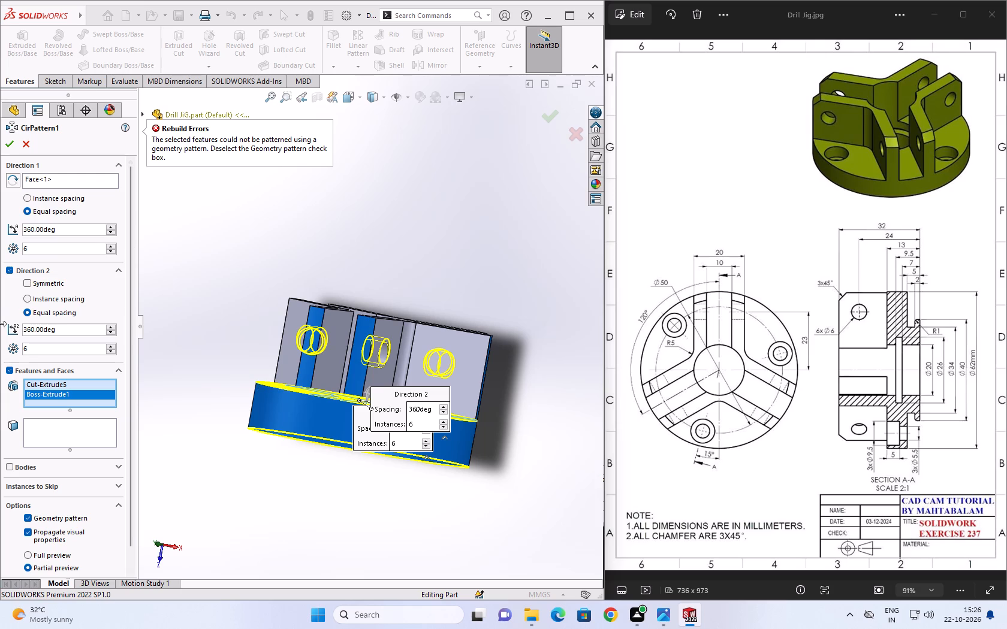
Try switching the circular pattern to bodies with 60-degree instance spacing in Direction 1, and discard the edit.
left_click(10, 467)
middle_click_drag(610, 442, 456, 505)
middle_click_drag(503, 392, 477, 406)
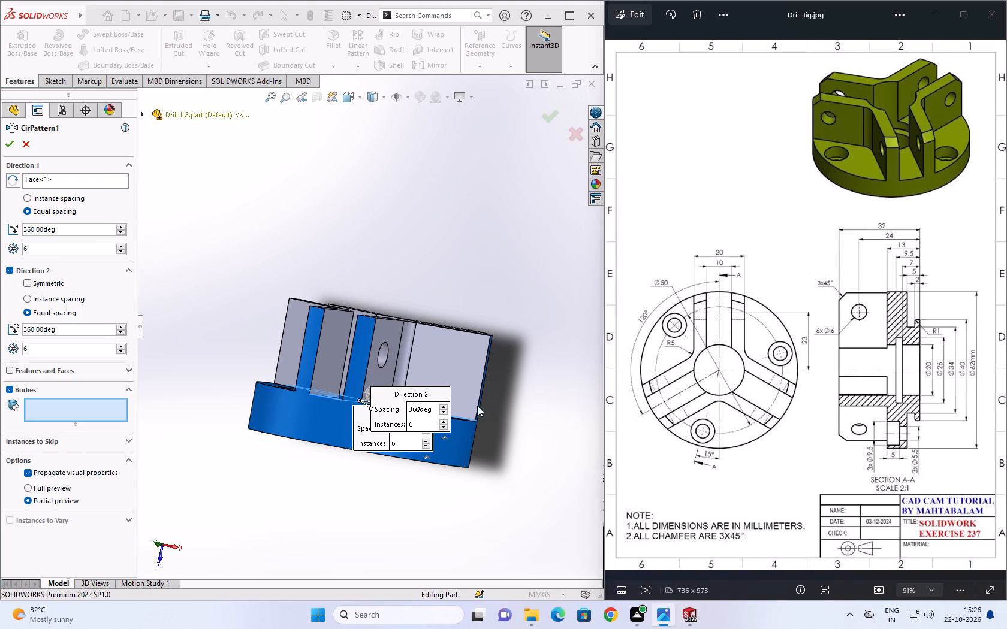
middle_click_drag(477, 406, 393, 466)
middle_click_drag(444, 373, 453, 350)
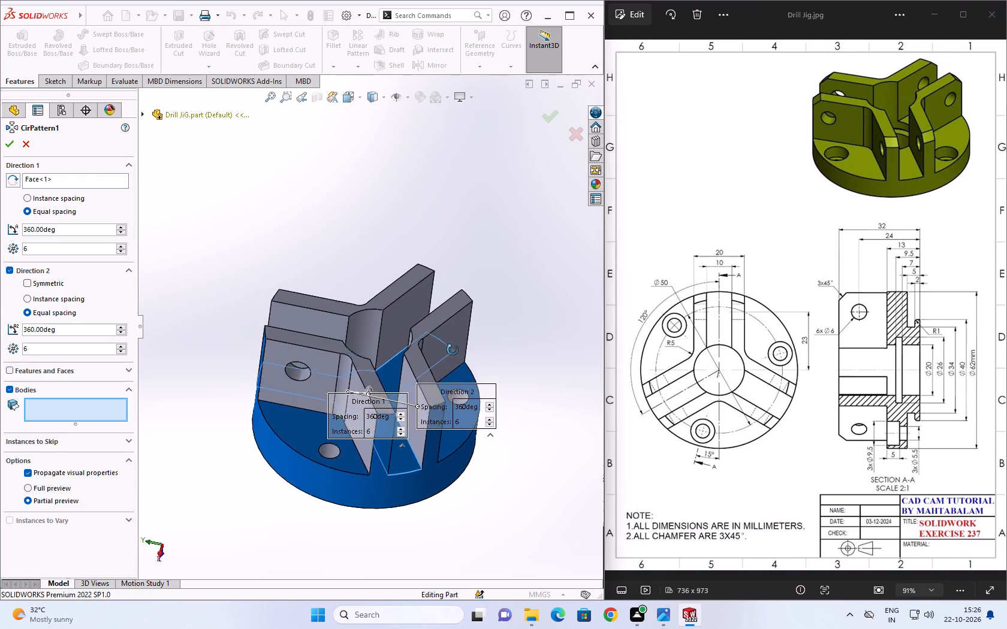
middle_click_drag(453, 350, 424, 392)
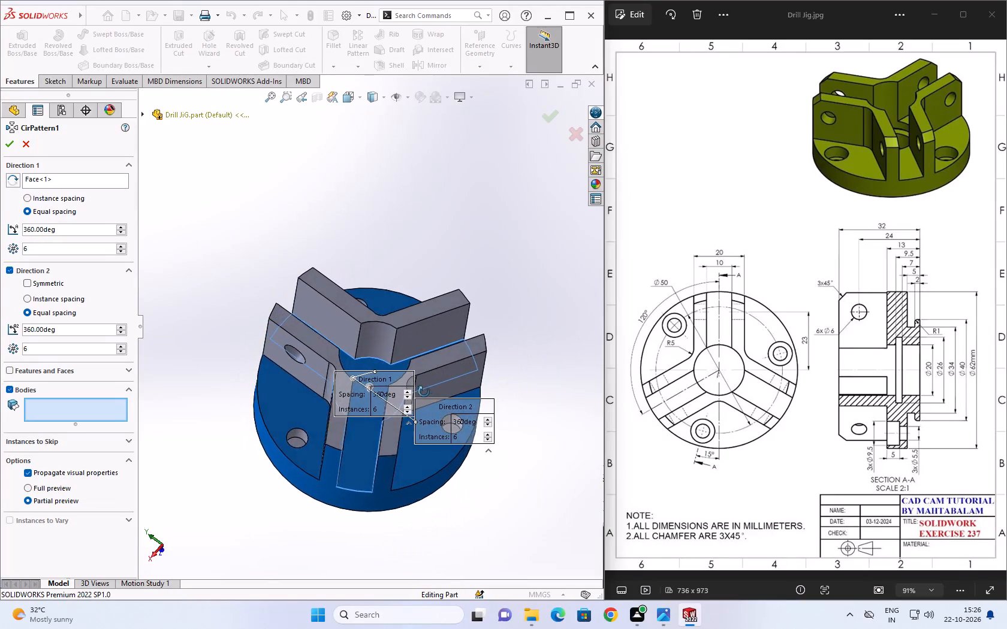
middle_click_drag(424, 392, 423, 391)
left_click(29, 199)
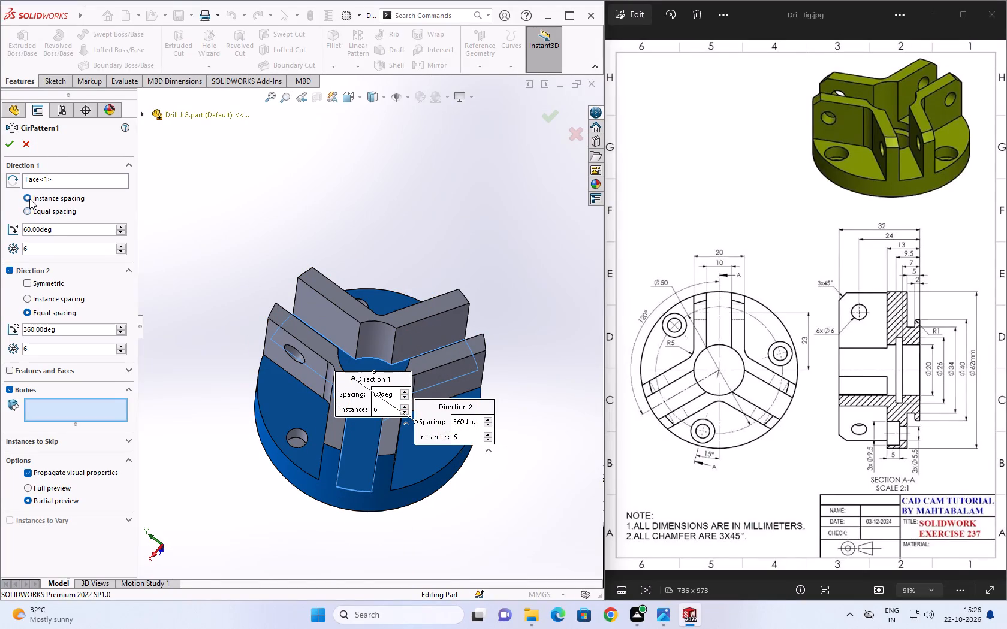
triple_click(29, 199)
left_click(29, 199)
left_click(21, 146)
Reopen the rib-hole circular pattern for editing and turn off the symmetric option for Direction 2.
middle_click_drag(447, 394, 493, 300)
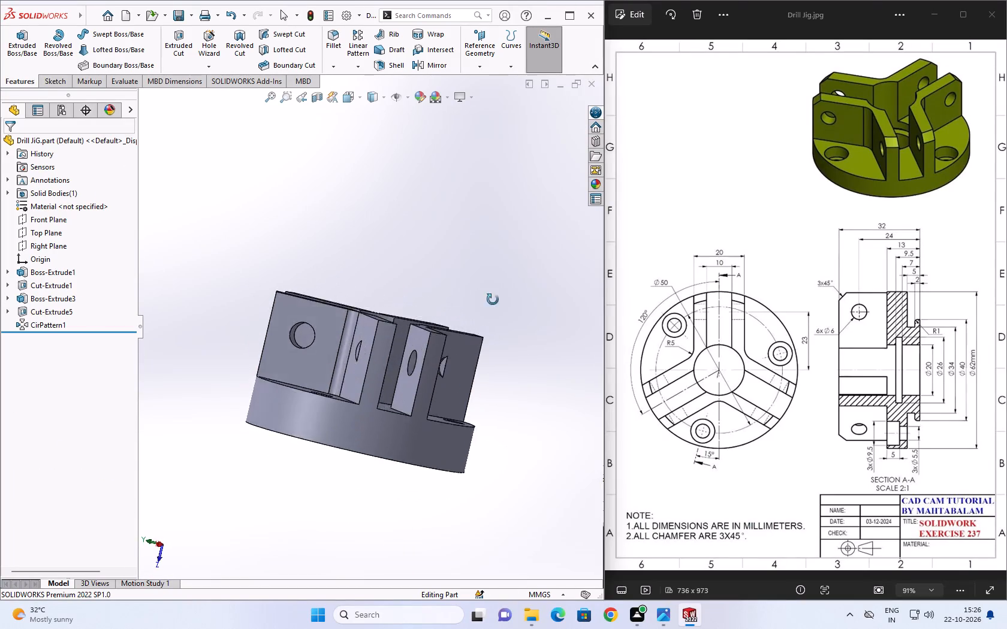
middle_click_drag(493, 300, 756, 351)
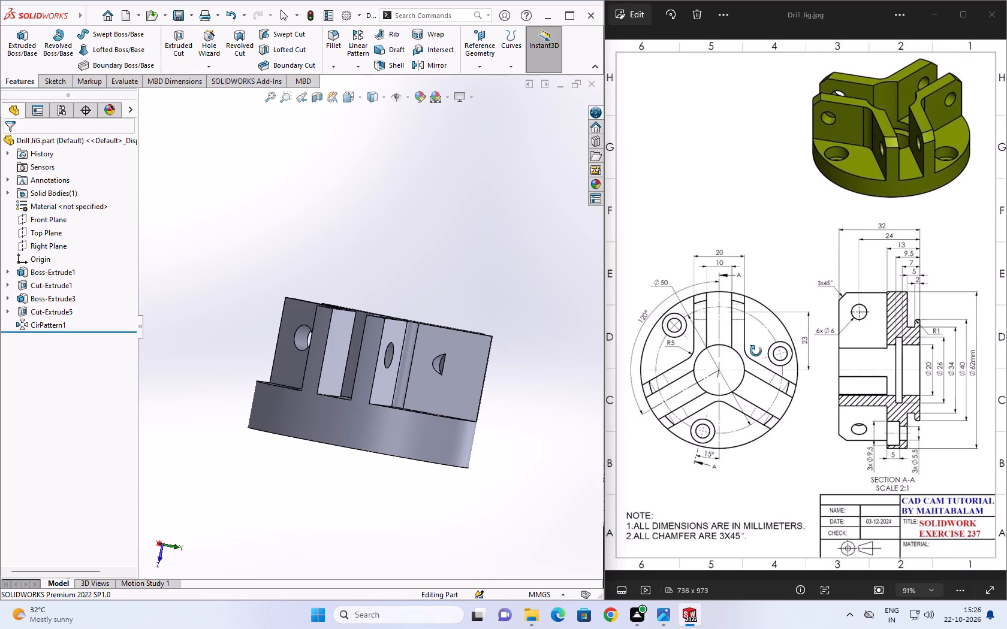
middle_click_drag(756, 351, 855, 377)
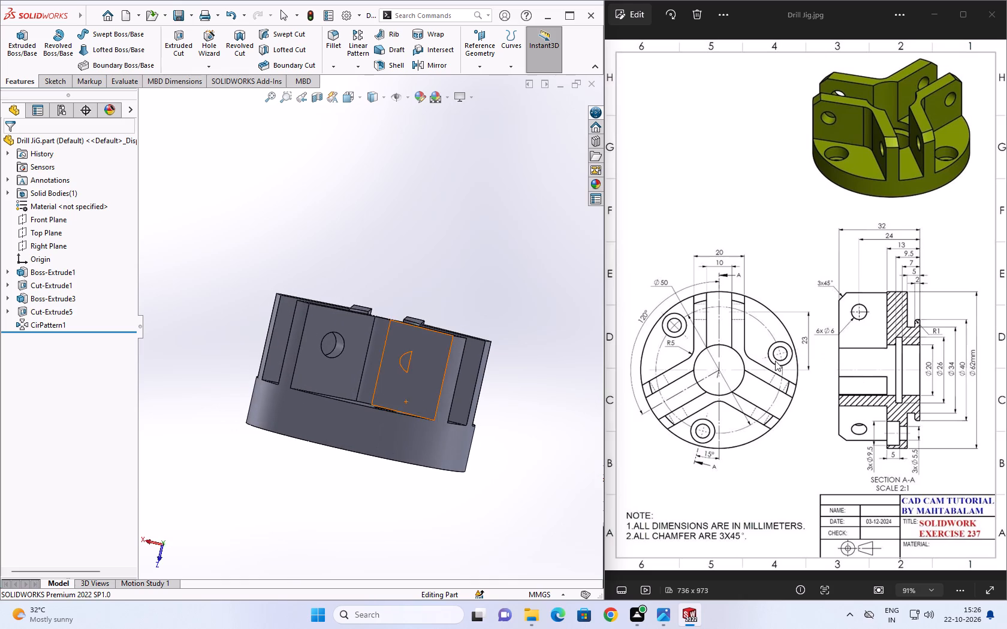
left_click(20, 327)
left_click(35, 291)
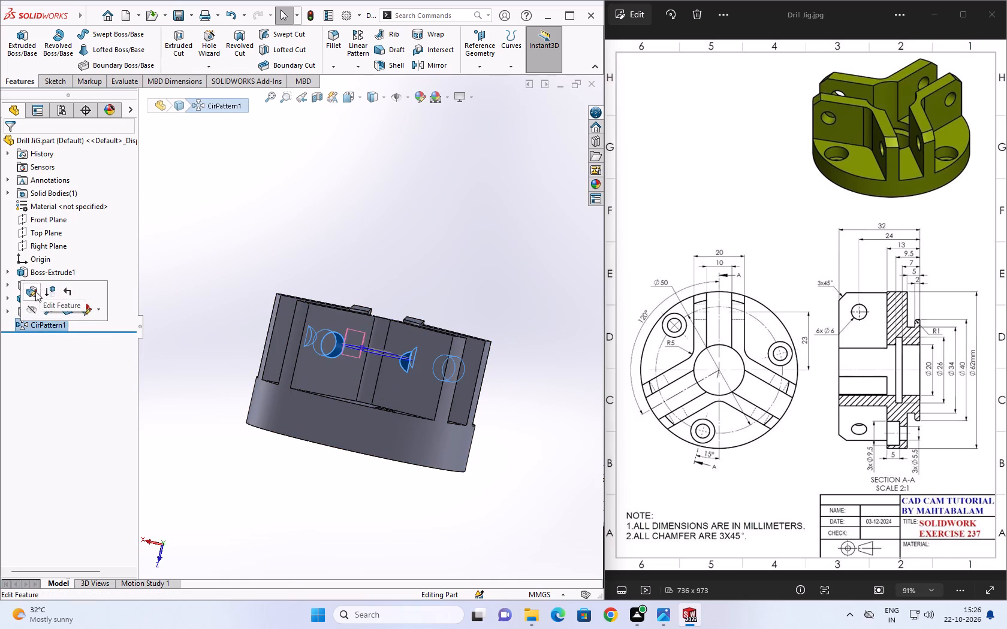
middle_click_drag(429, 313, 361, 442)
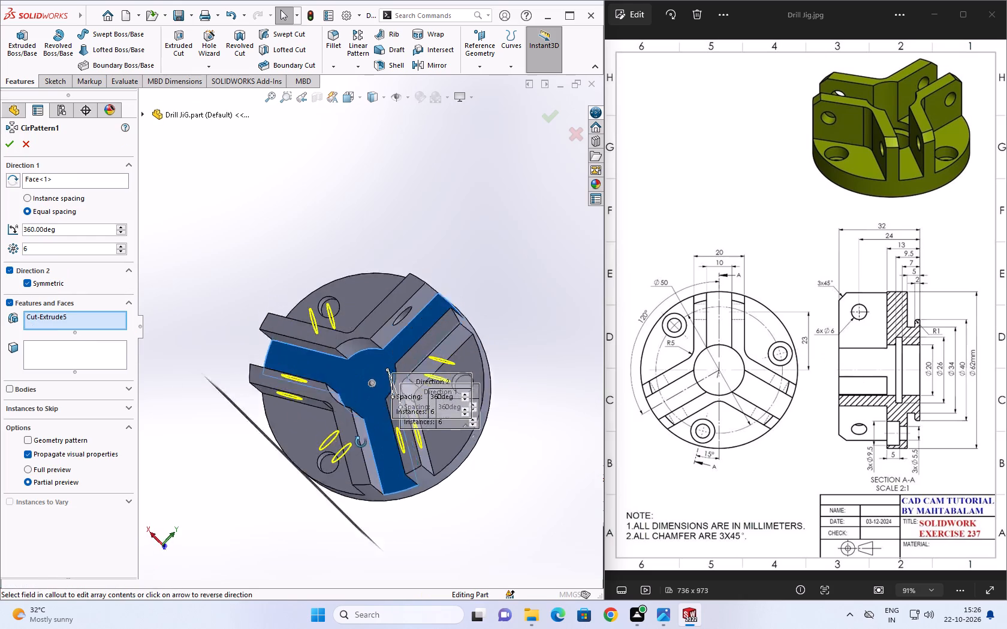
middle_click_drag(361, 442, 348, 421)
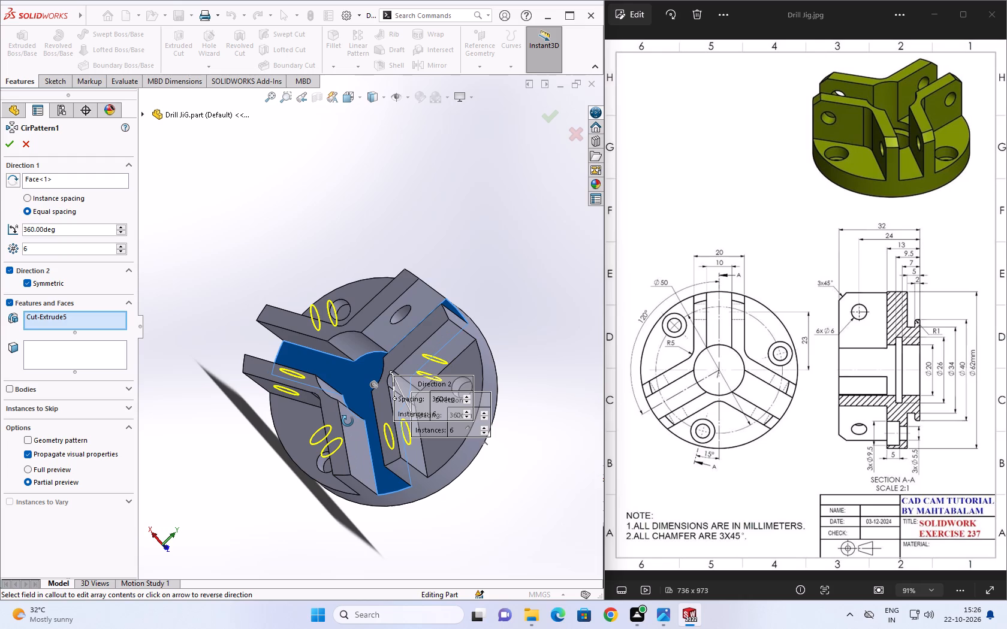
middle_click_drag(348, 421, 348, 422)
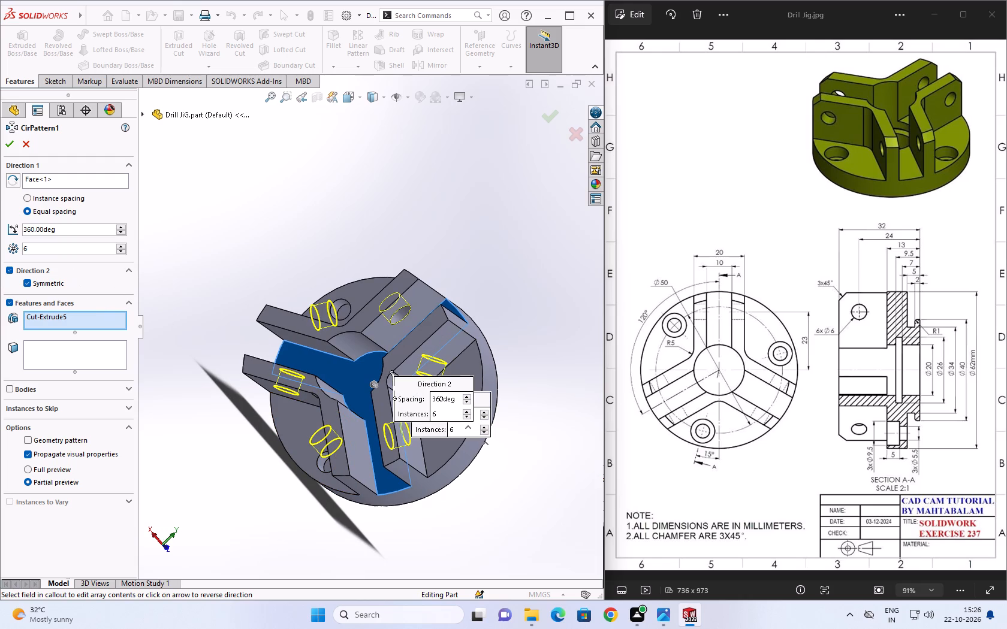
left_click(26, 283)
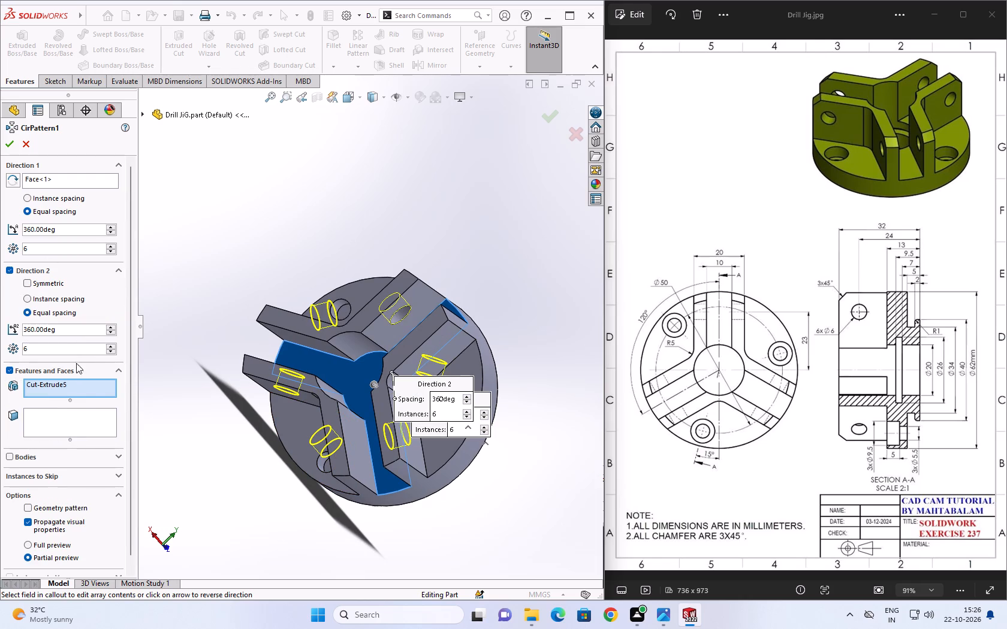
Show the pattern's instances to skip and turn on Geometry pattern.
left_click(97, 481)
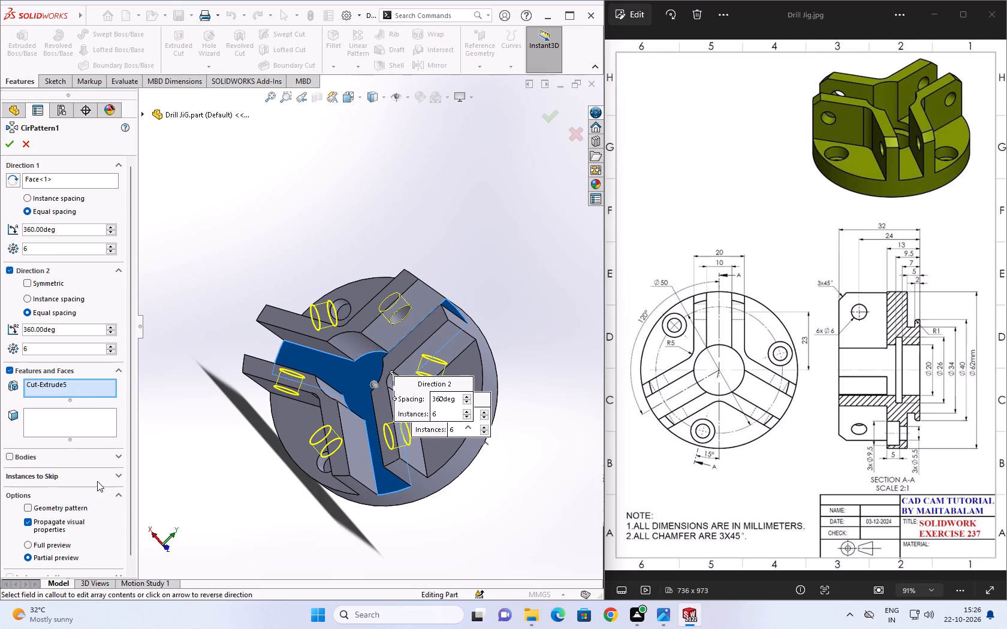
left_click(105, 476)
left_click(119, 476)
left_click(120, 476)
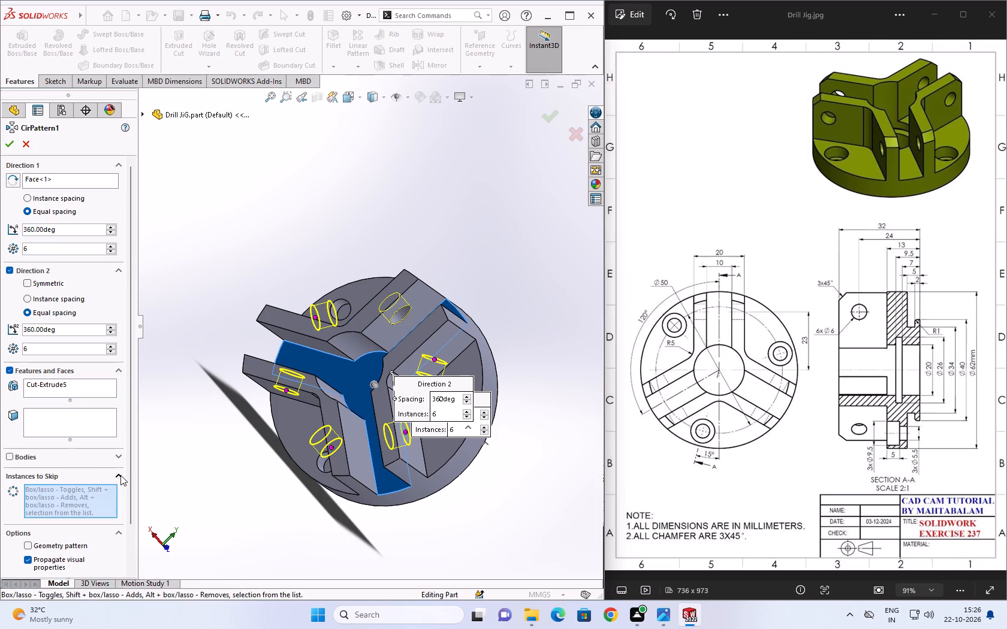
scroll(119, 468, "down", 3)
left_click(52, 492)
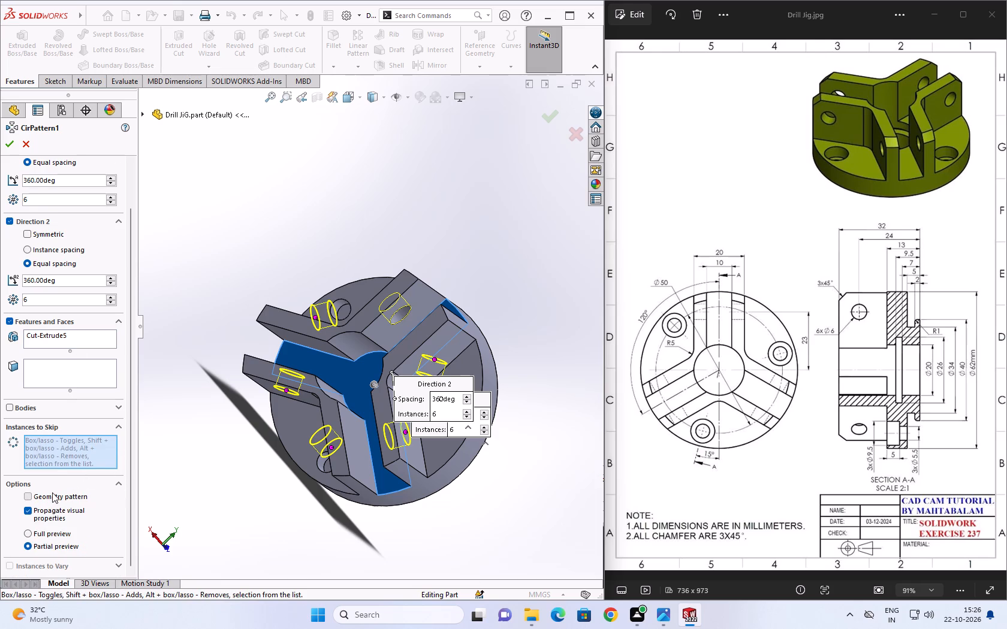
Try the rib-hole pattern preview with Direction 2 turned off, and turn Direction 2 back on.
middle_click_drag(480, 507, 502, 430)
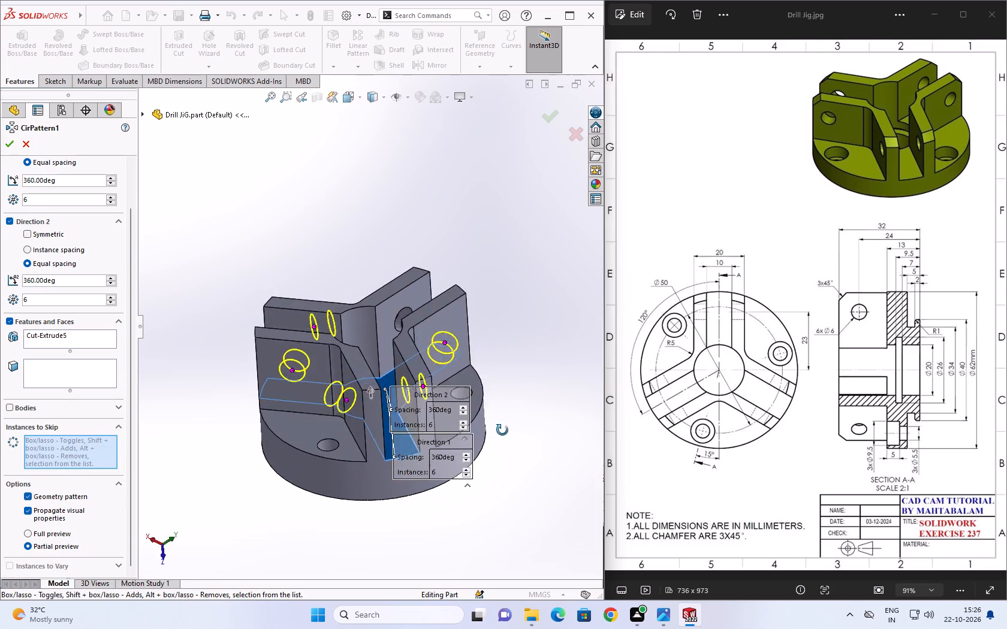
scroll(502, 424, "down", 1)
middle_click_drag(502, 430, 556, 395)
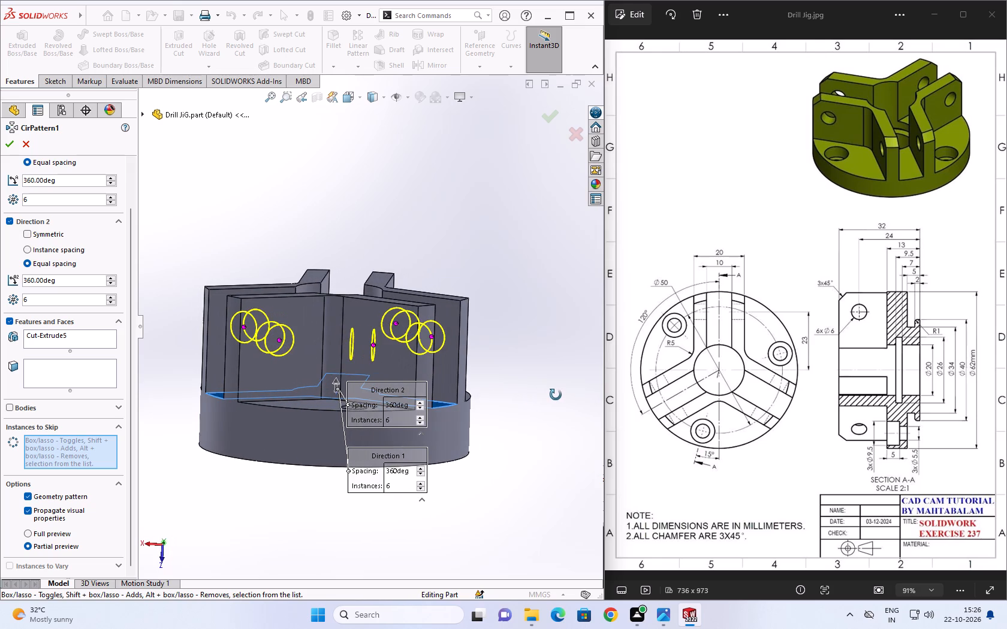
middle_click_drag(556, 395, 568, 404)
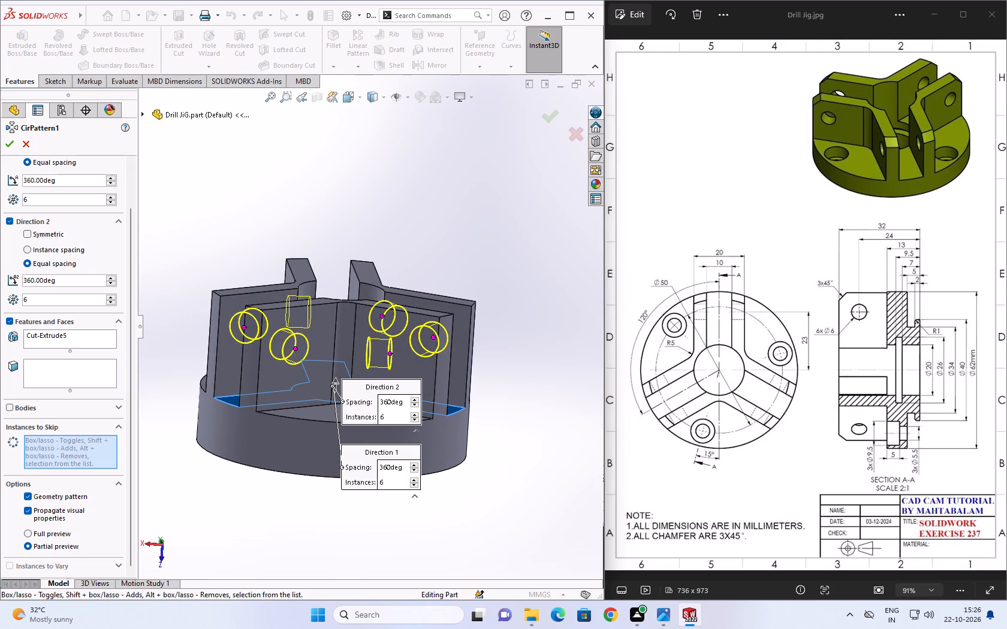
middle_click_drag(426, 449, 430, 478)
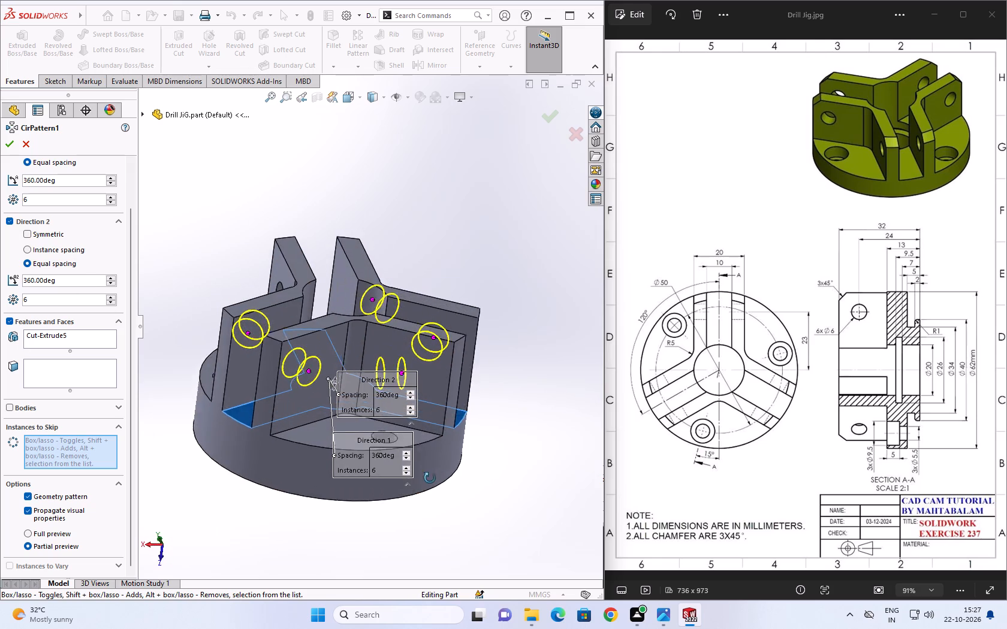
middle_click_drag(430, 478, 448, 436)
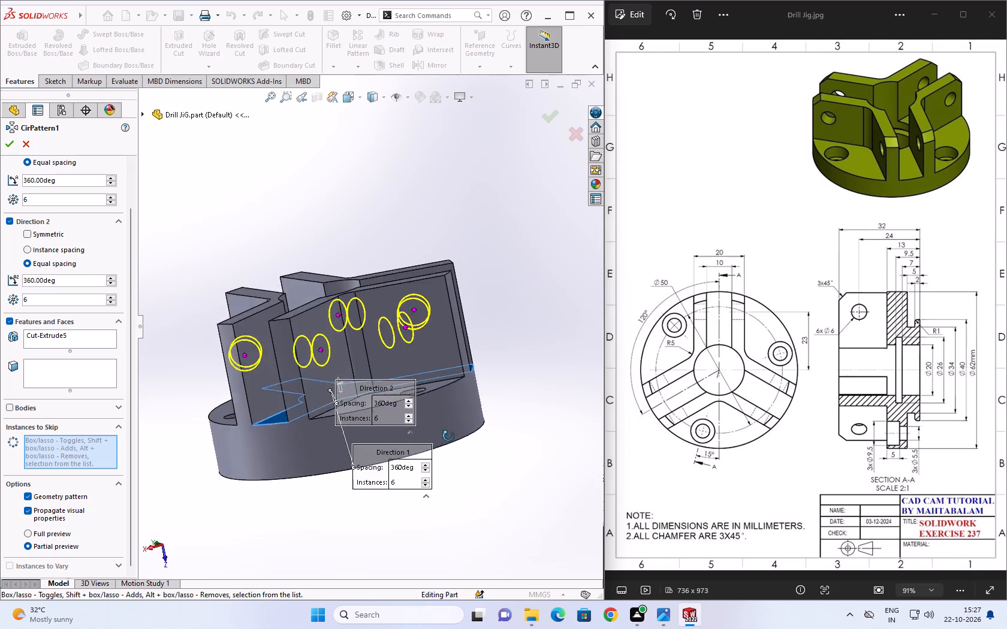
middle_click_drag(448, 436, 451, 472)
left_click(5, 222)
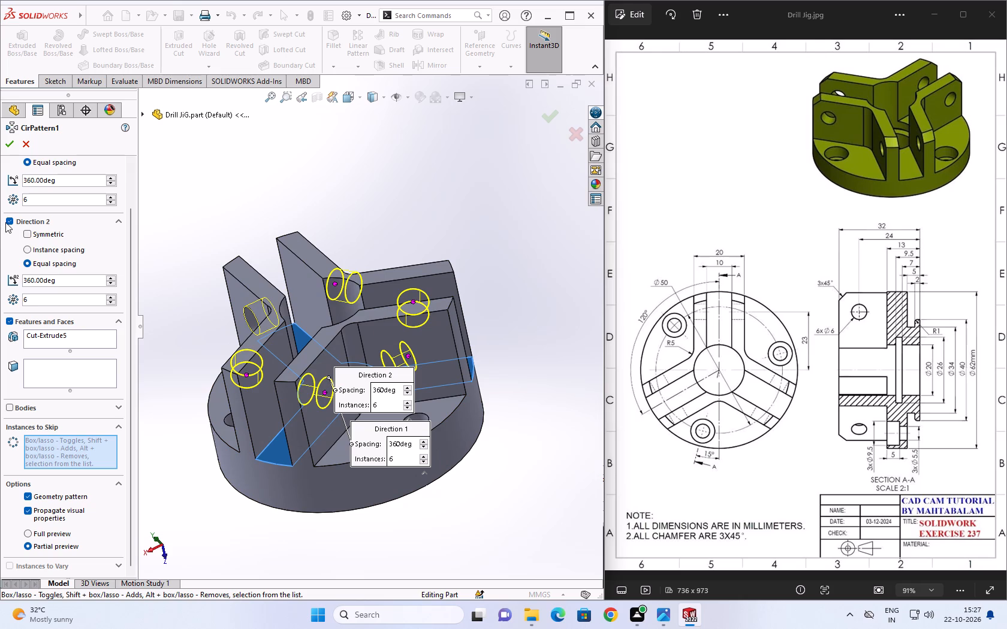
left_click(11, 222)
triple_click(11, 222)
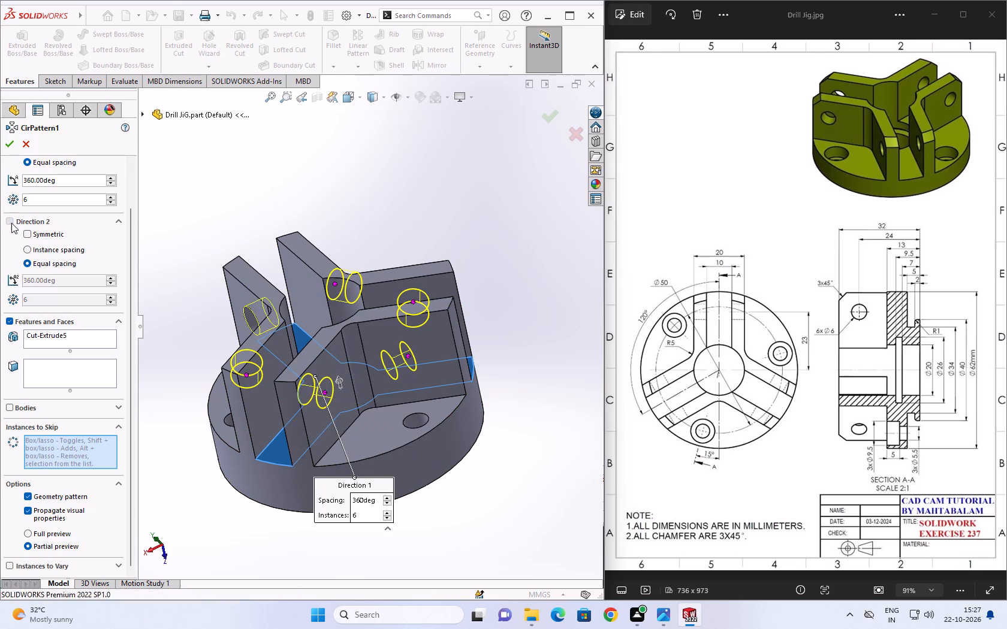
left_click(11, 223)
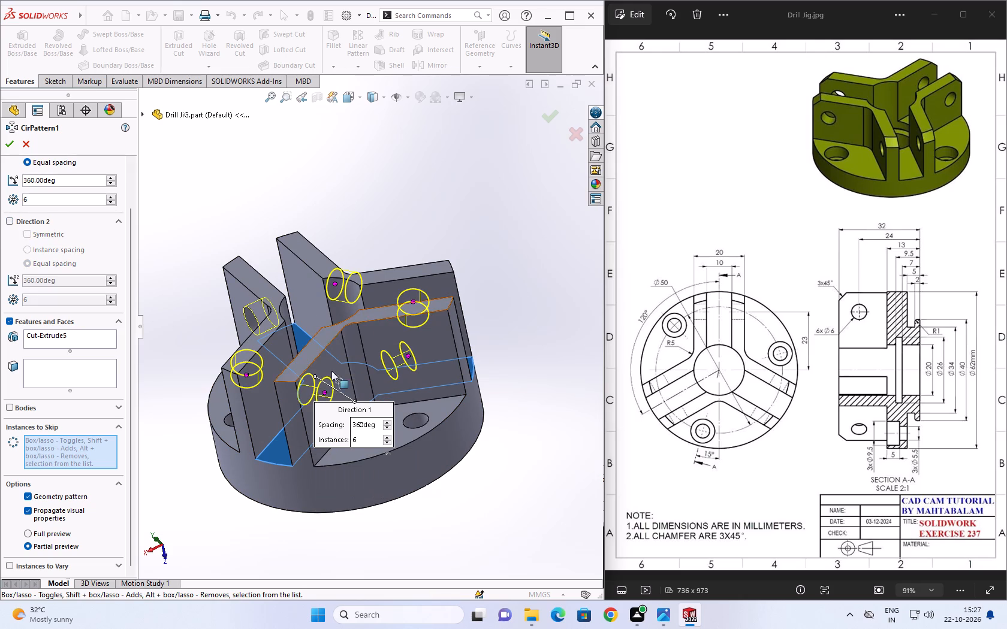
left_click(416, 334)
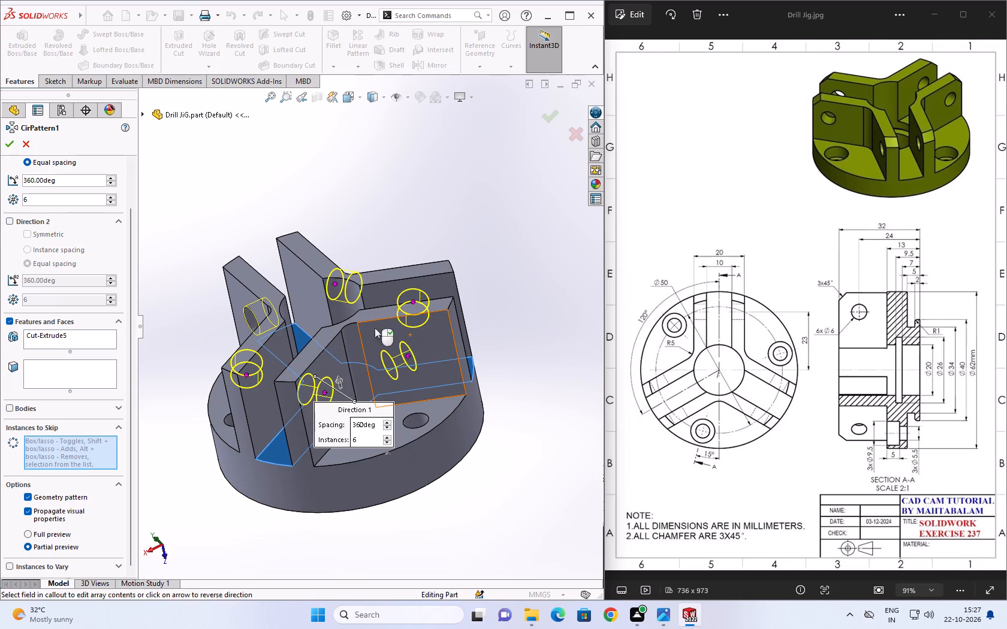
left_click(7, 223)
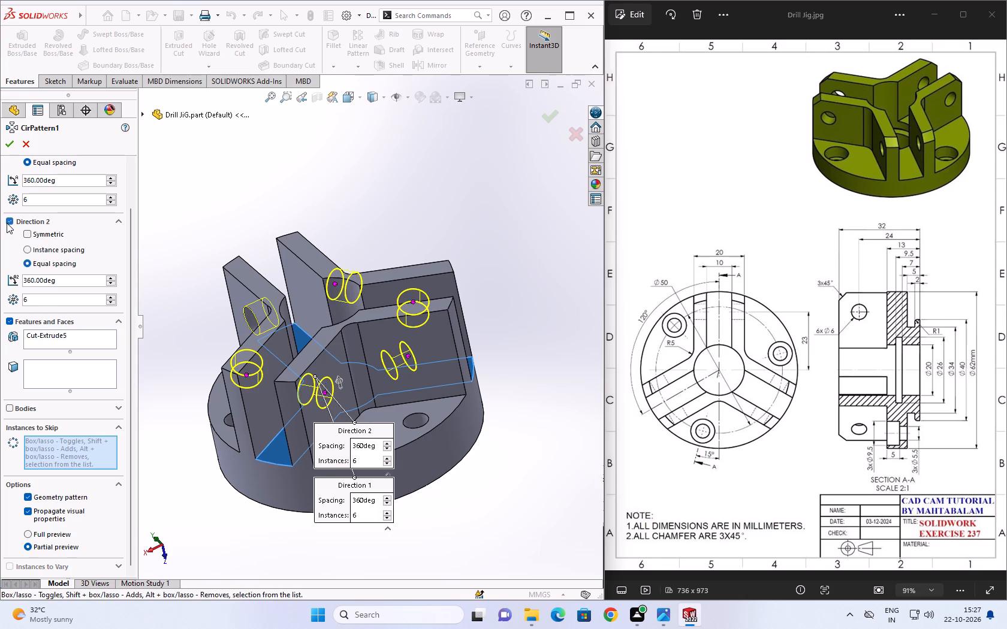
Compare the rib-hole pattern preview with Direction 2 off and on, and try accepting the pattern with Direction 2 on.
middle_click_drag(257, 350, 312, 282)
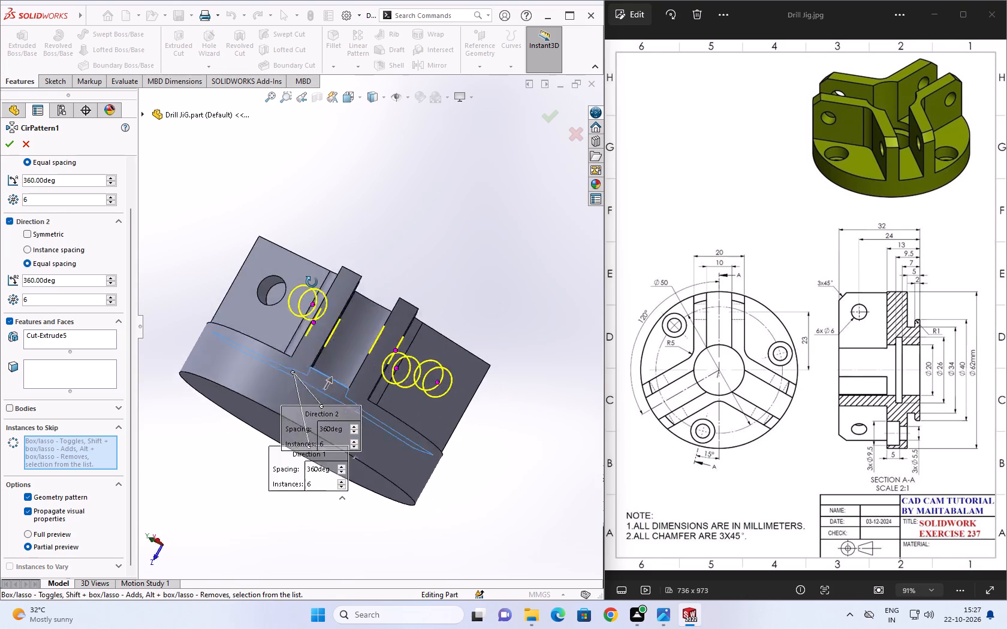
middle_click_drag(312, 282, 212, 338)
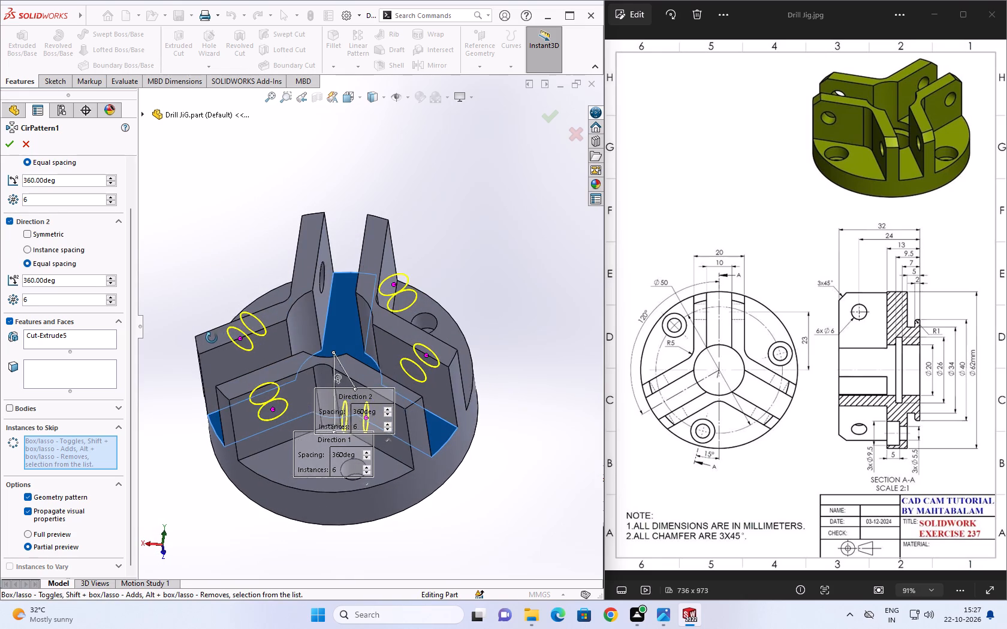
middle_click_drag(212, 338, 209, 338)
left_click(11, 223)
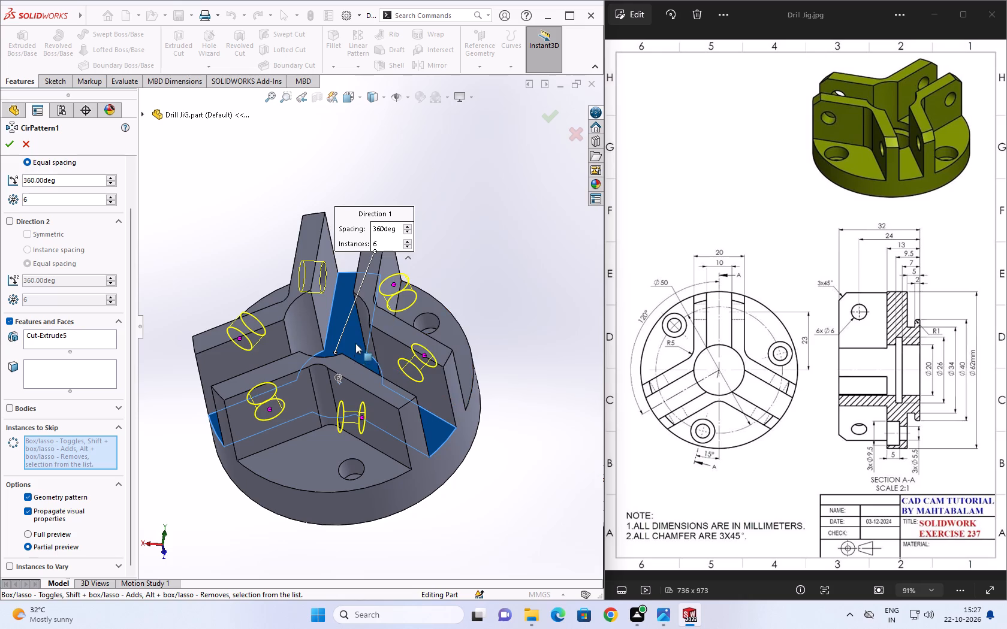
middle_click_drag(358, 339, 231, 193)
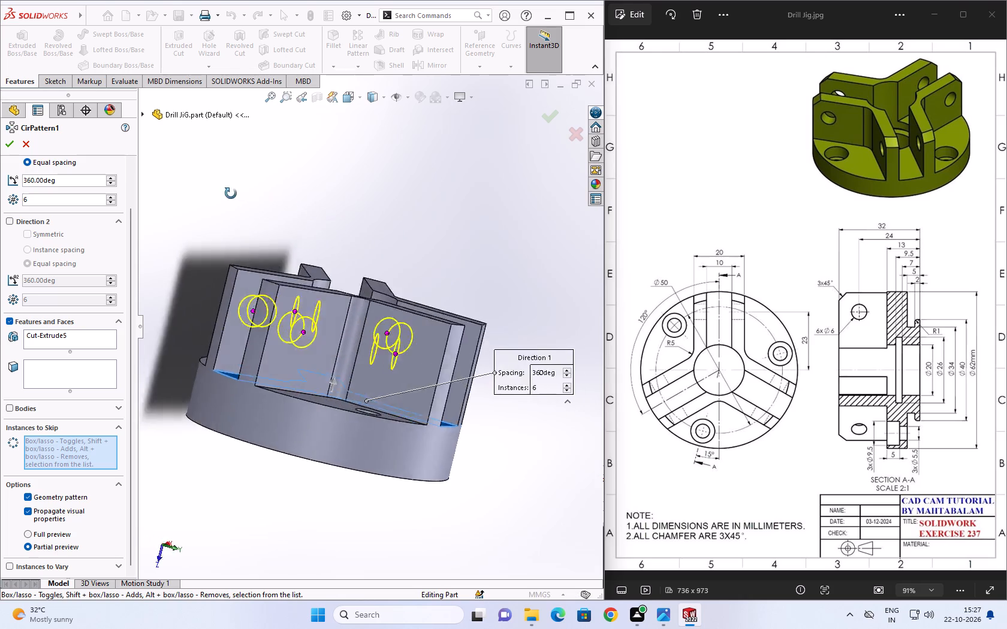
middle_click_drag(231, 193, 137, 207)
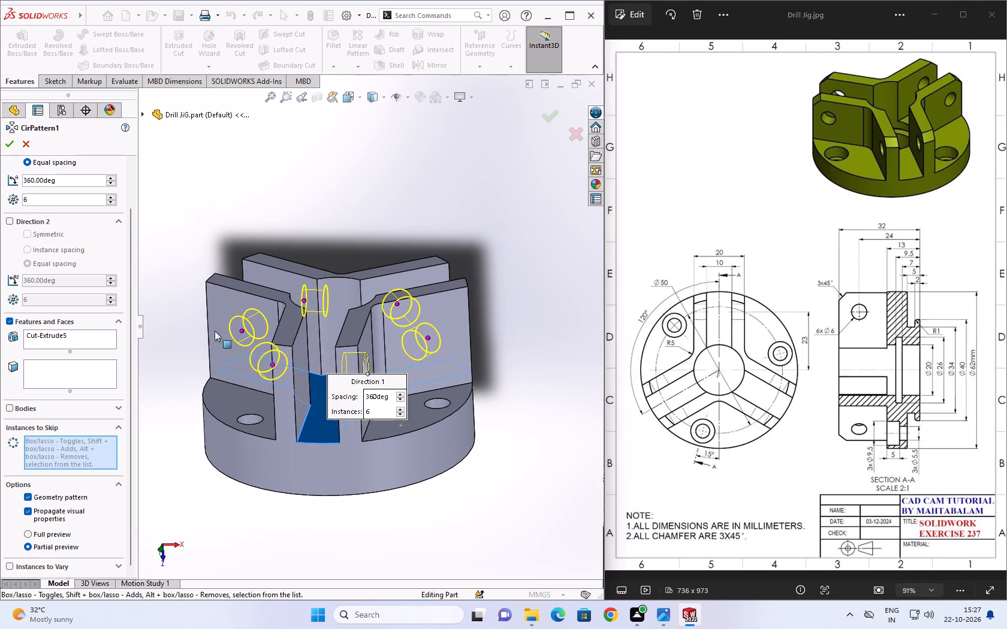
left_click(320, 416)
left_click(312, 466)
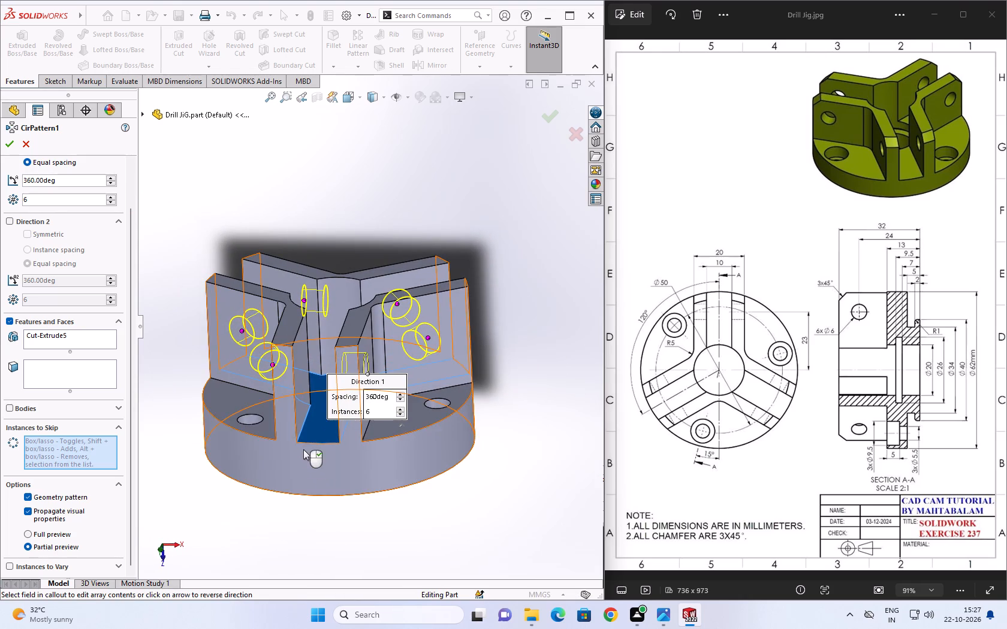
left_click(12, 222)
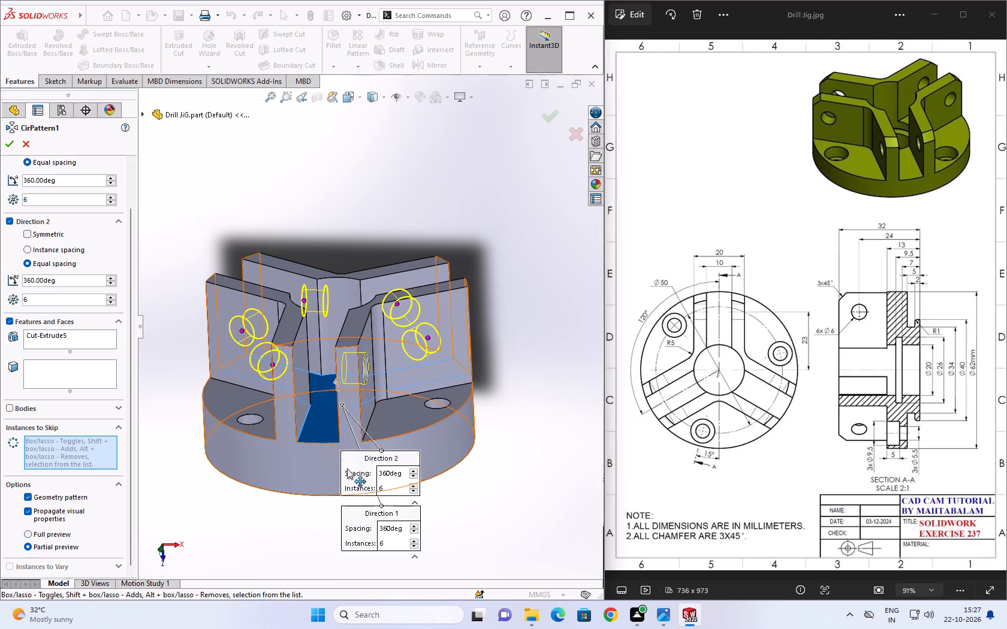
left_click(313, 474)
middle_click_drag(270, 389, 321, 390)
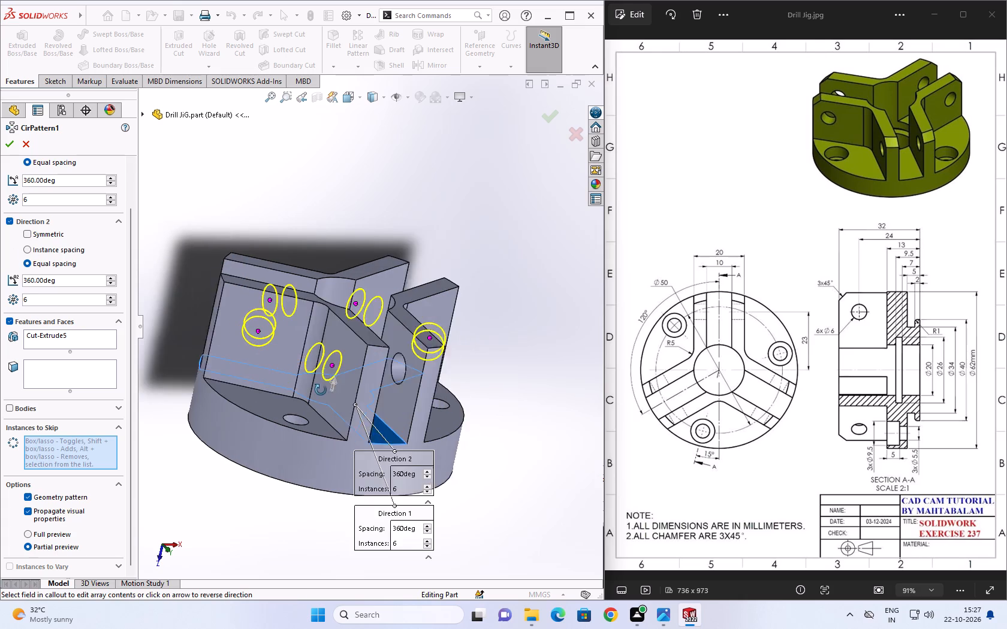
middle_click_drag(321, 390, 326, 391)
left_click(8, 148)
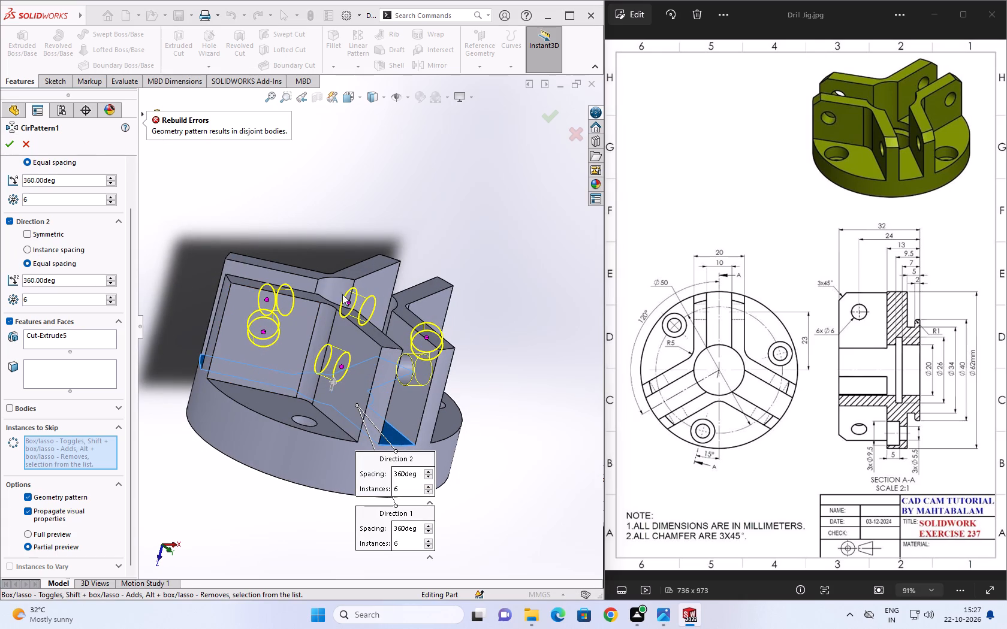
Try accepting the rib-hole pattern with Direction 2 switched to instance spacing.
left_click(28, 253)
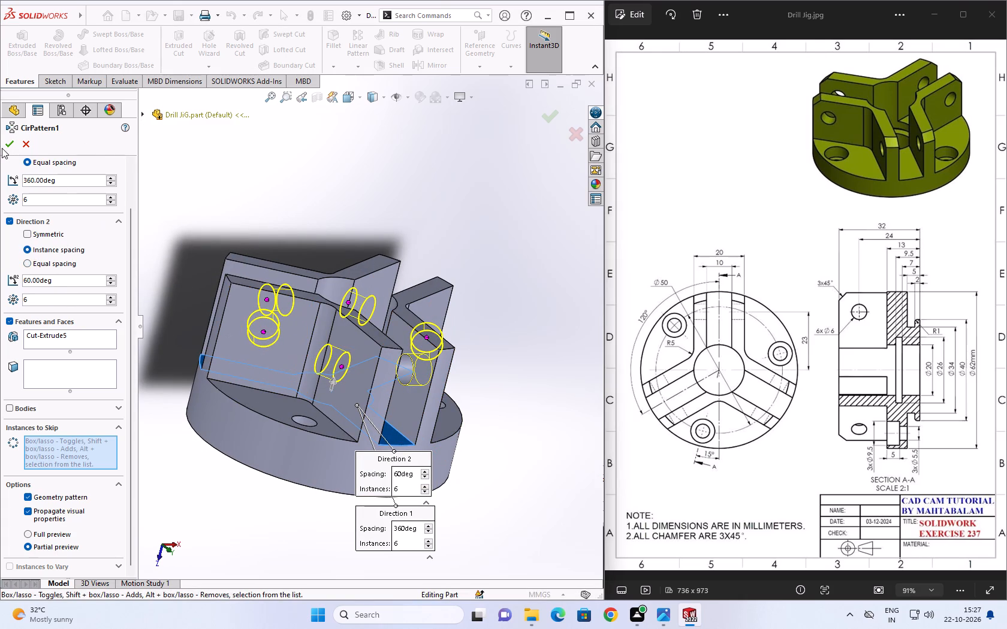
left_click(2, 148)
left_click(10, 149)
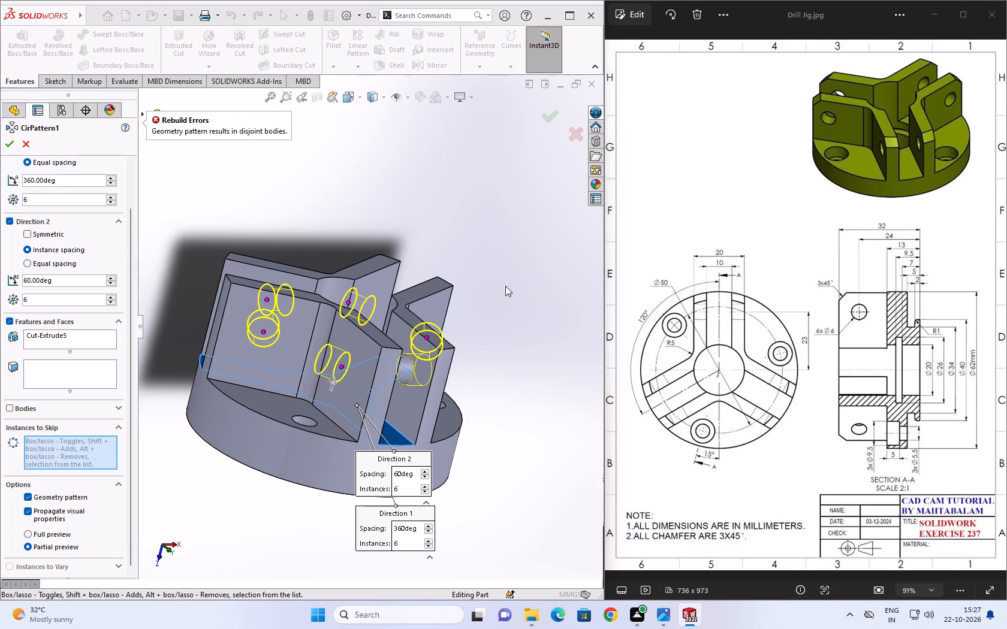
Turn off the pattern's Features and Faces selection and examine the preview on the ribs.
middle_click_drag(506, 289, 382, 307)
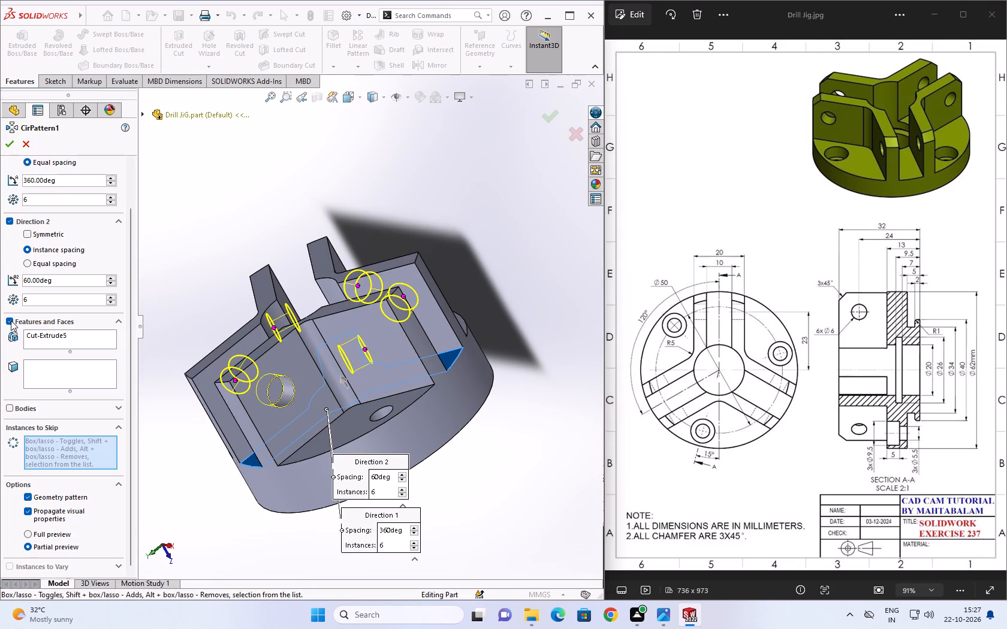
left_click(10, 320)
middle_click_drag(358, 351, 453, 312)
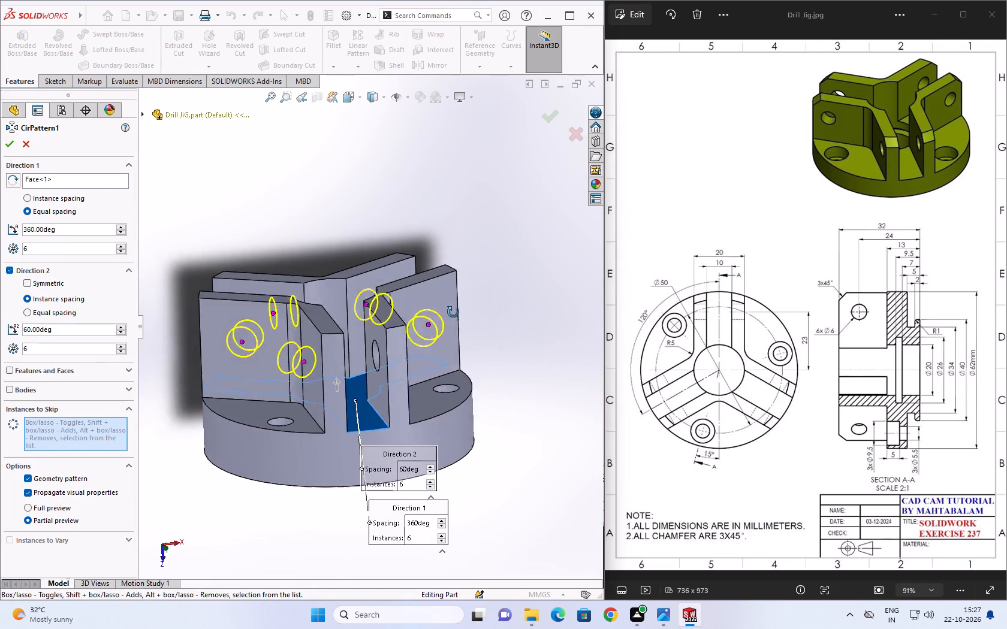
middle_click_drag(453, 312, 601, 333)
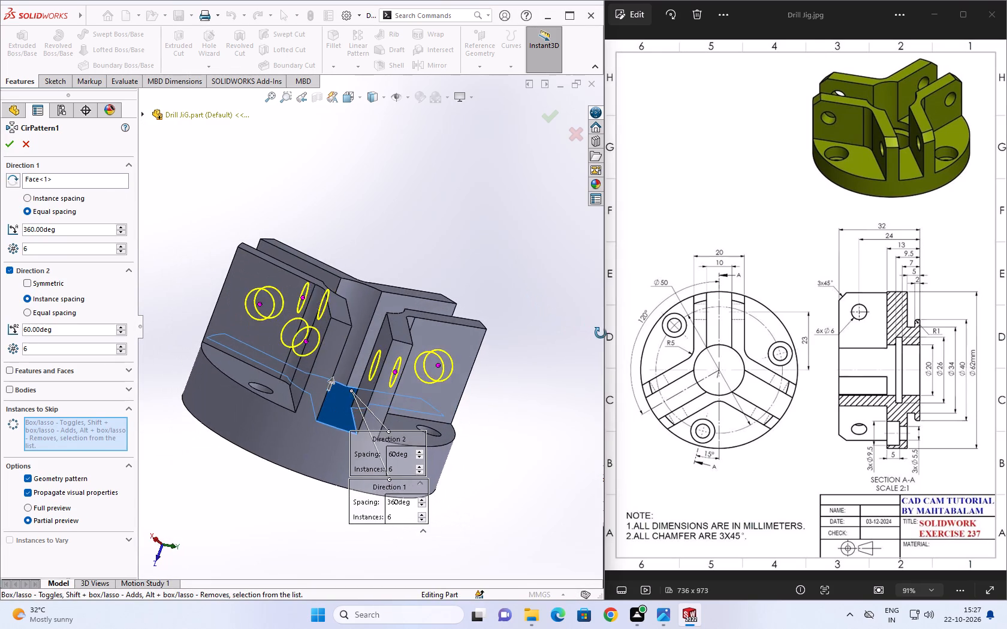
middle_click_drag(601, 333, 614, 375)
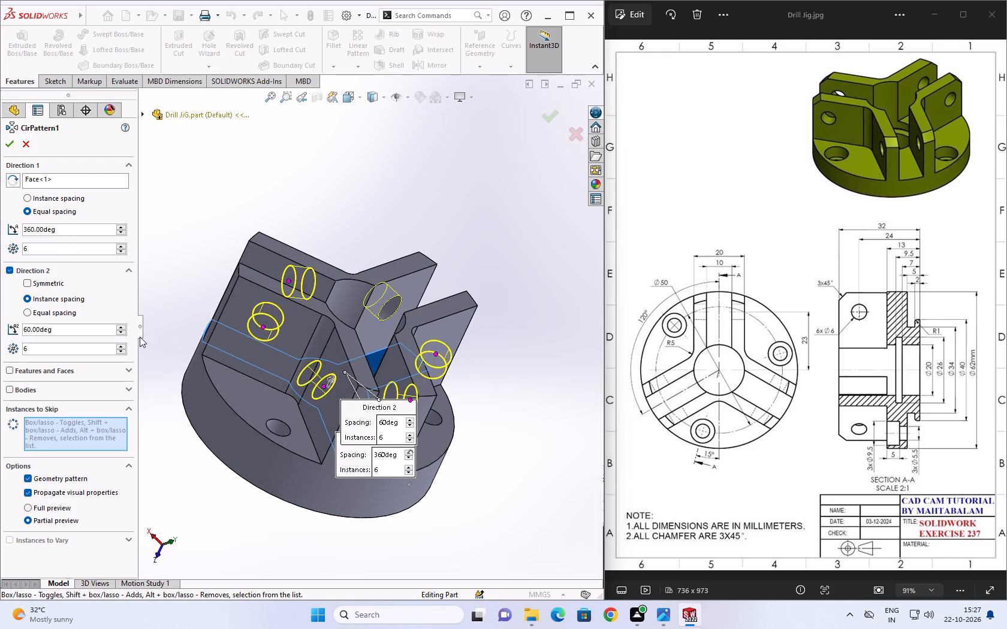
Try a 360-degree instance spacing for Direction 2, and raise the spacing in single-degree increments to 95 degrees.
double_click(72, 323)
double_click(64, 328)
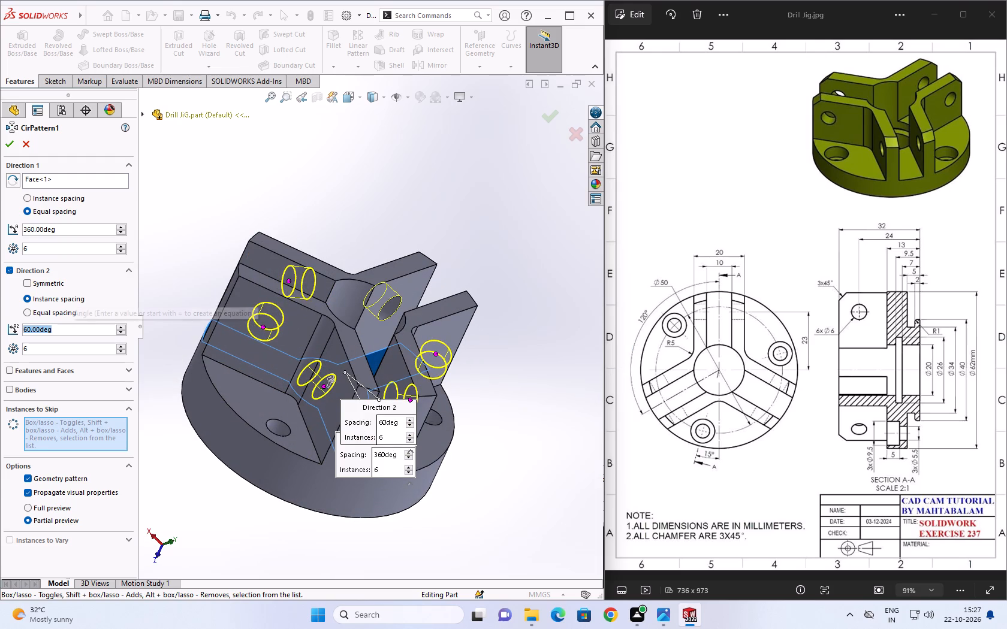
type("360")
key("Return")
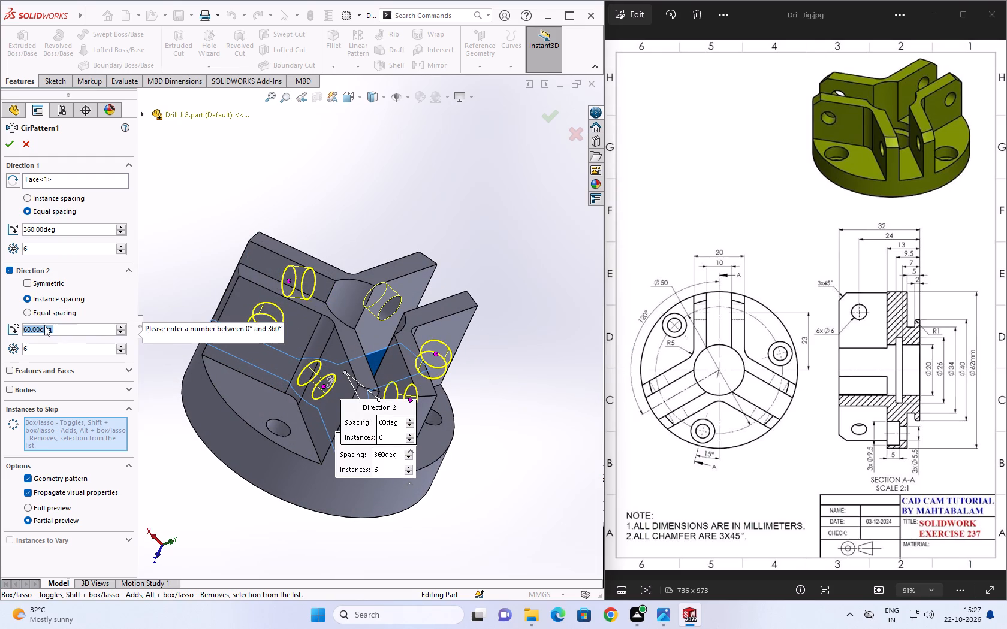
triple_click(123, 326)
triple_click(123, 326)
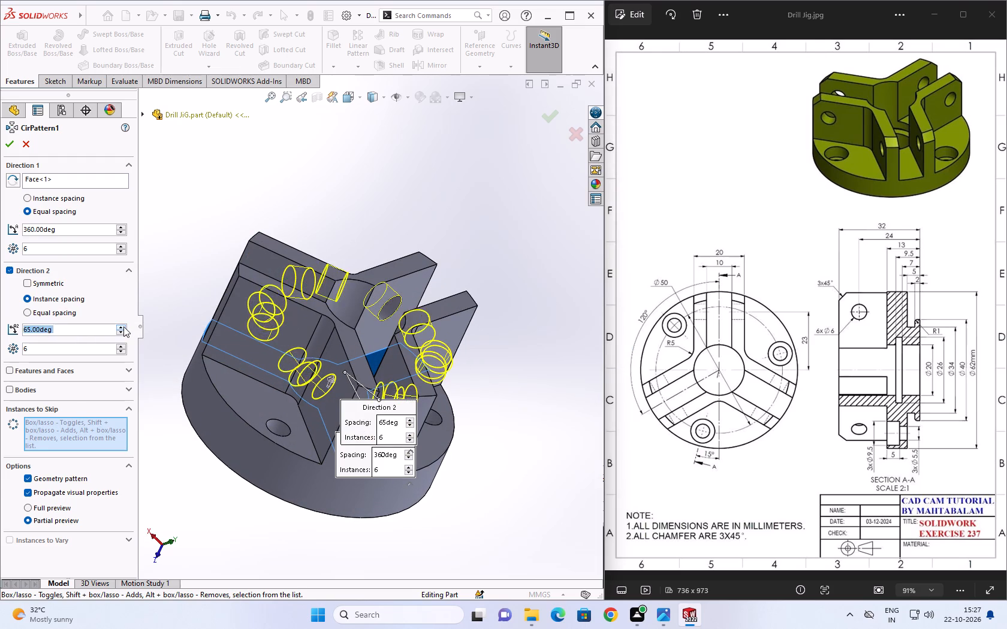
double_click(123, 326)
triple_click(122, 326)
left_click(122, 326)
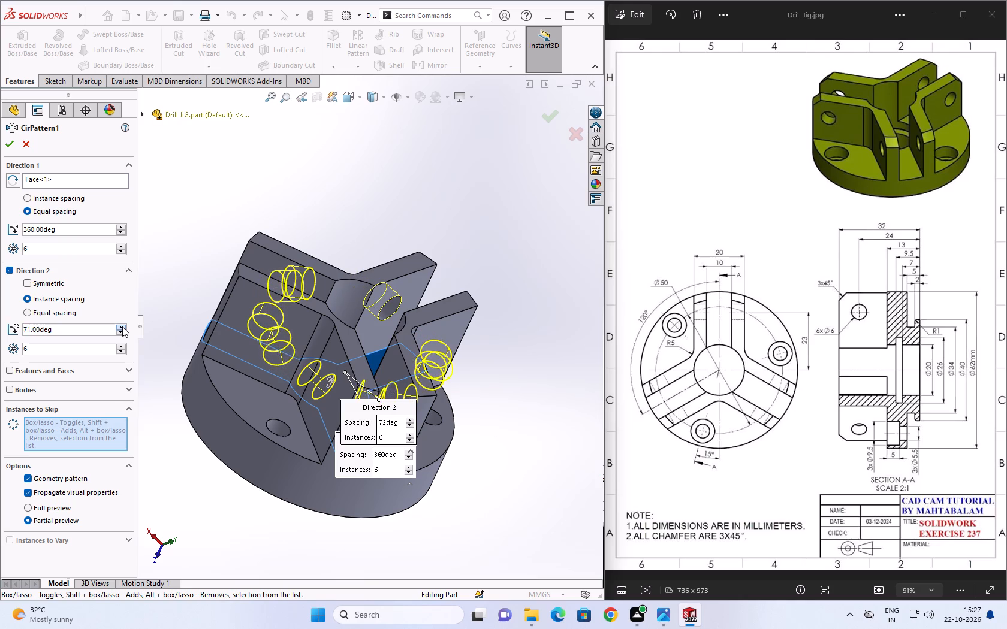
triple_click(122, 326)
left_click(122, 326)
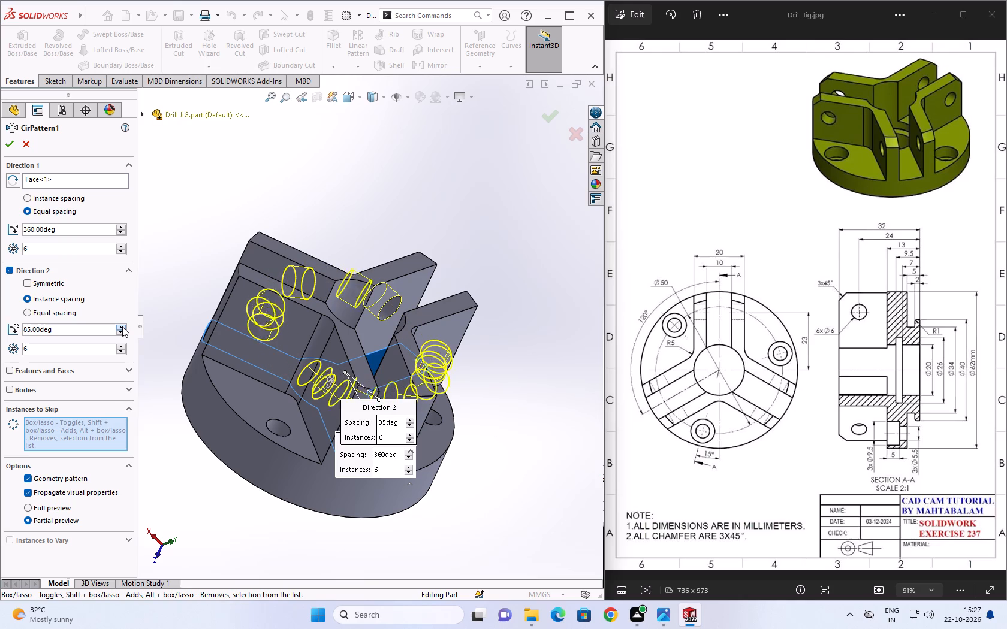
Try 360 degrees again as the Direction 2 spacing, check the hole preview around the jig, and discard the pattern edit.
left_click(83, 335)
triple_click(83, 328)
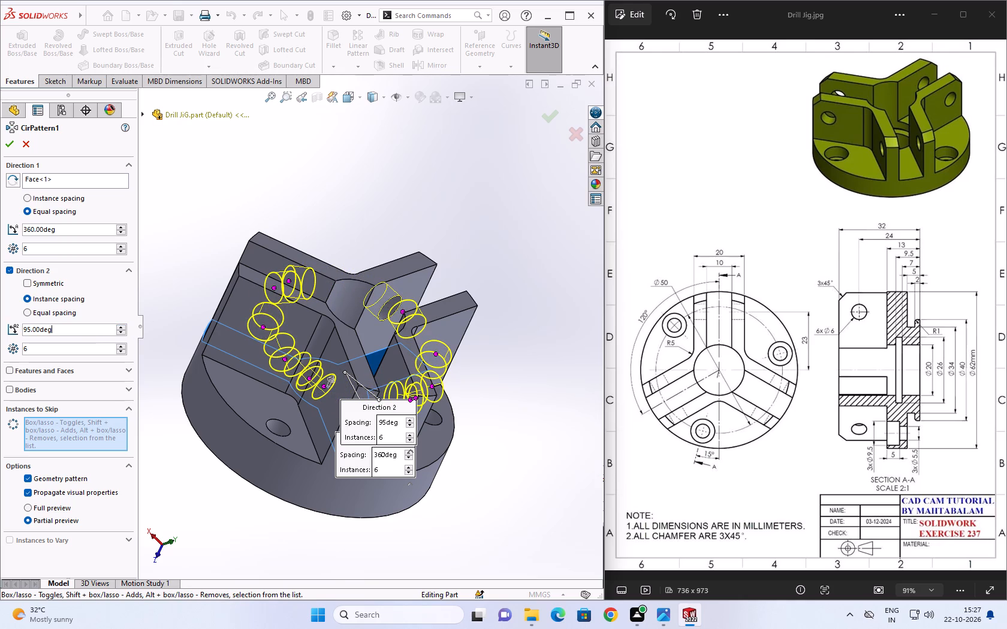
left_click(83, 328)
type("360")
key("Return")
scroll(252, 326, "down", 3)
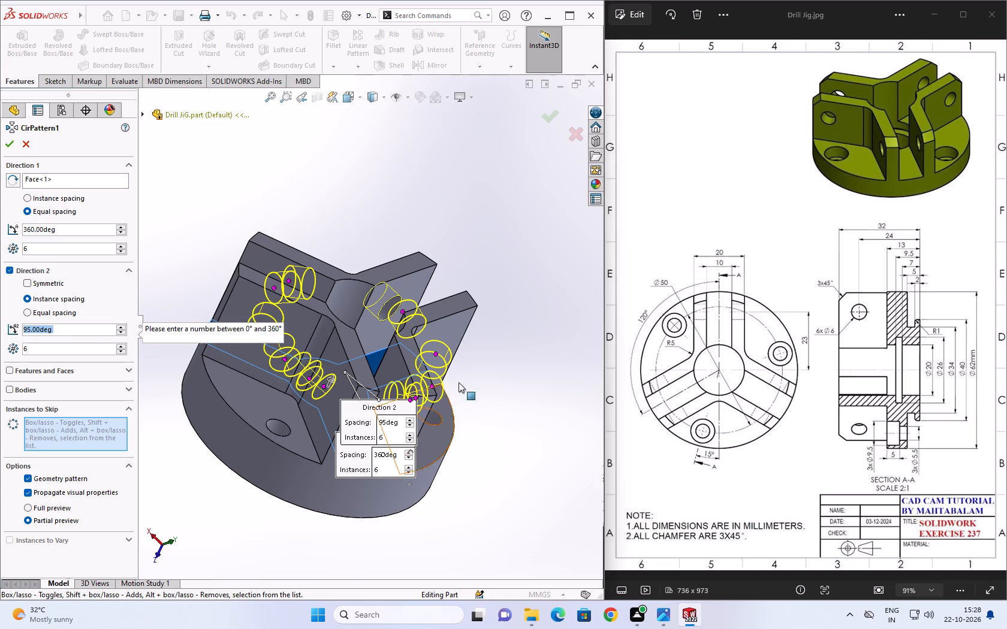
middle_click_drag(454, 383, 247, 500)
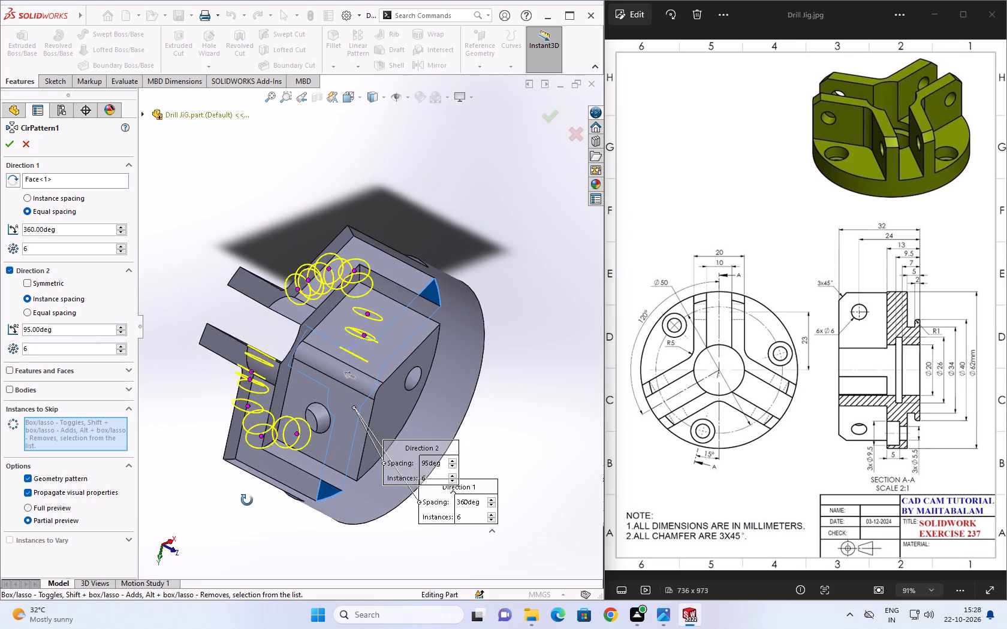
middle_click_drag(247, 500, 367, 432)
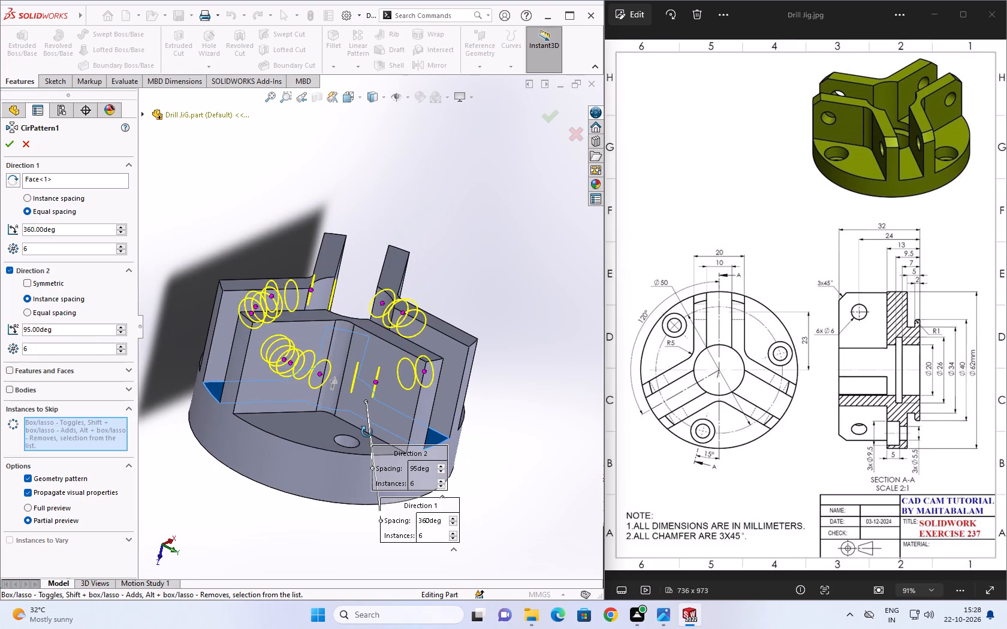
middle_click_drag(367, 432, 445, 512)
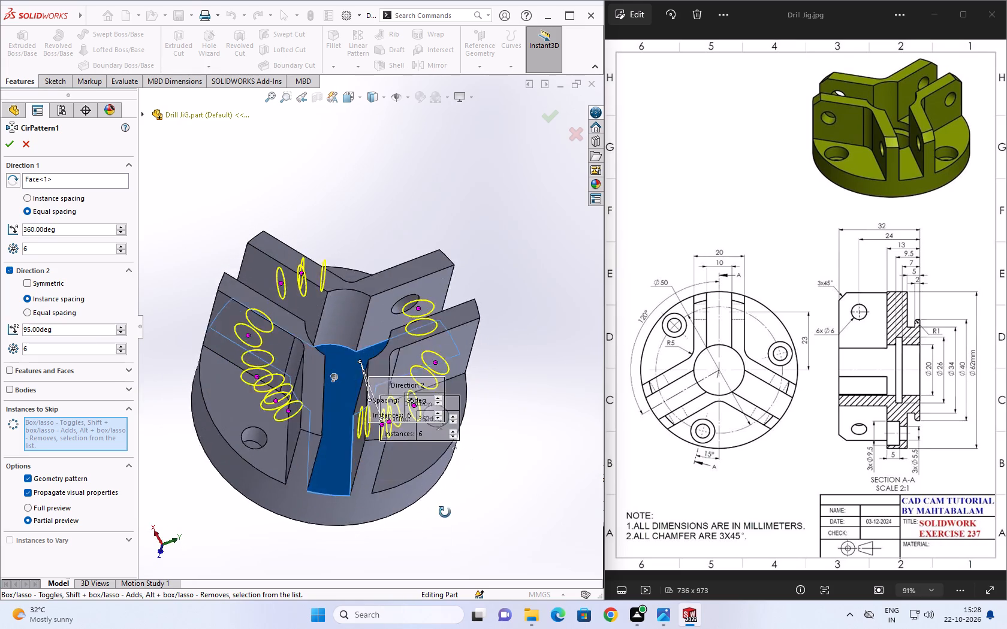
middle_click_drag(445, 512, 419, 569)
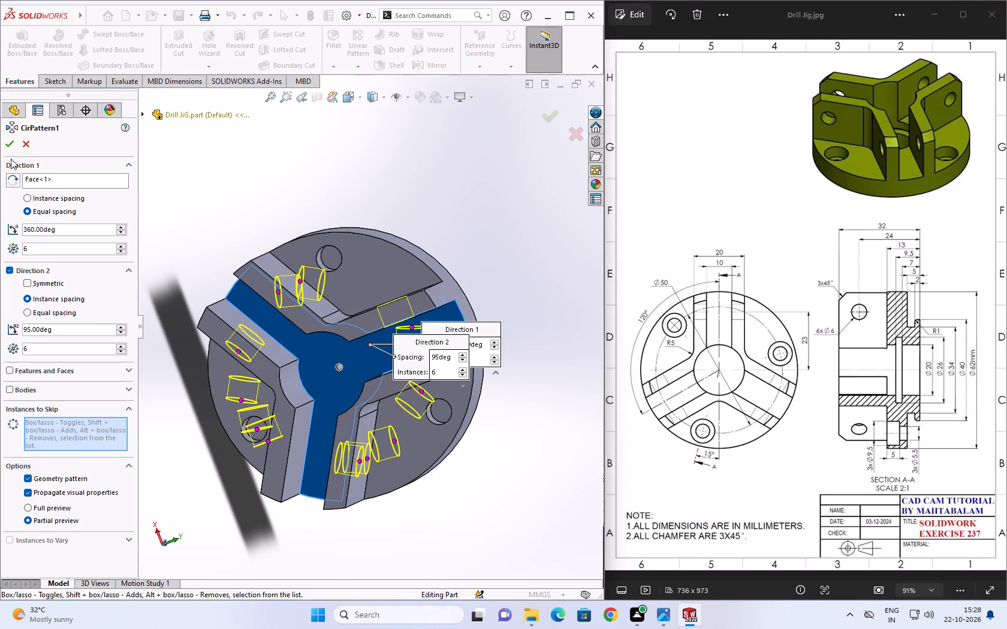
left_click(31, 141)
Delete the circular pattern of the rib cross hole.
middle_click_drag(386, 414, 404, 337)
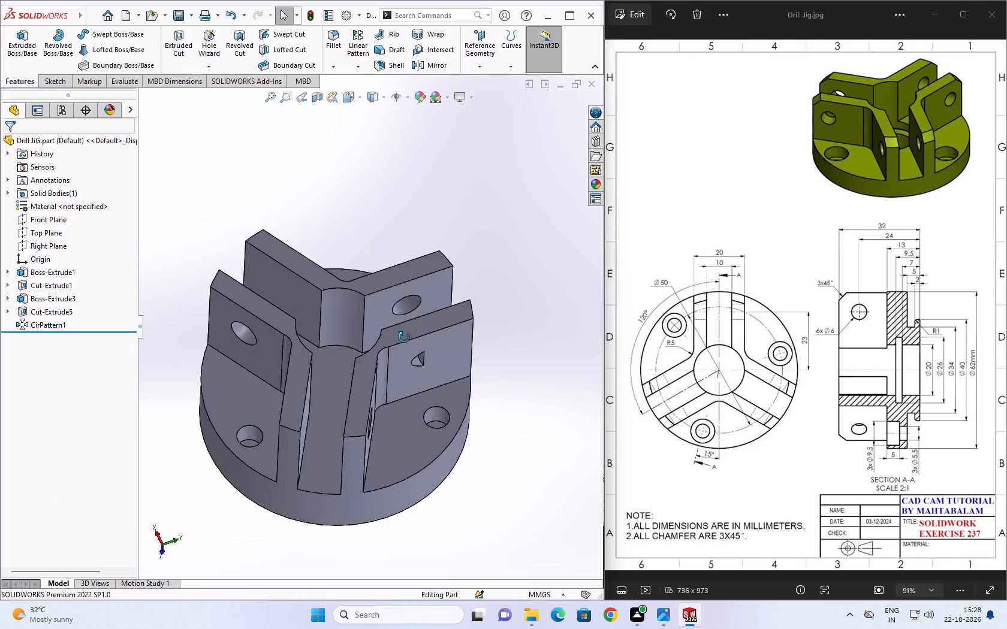
middle_click_drag(404, 337, 421, 294)
left_click(28, 323)
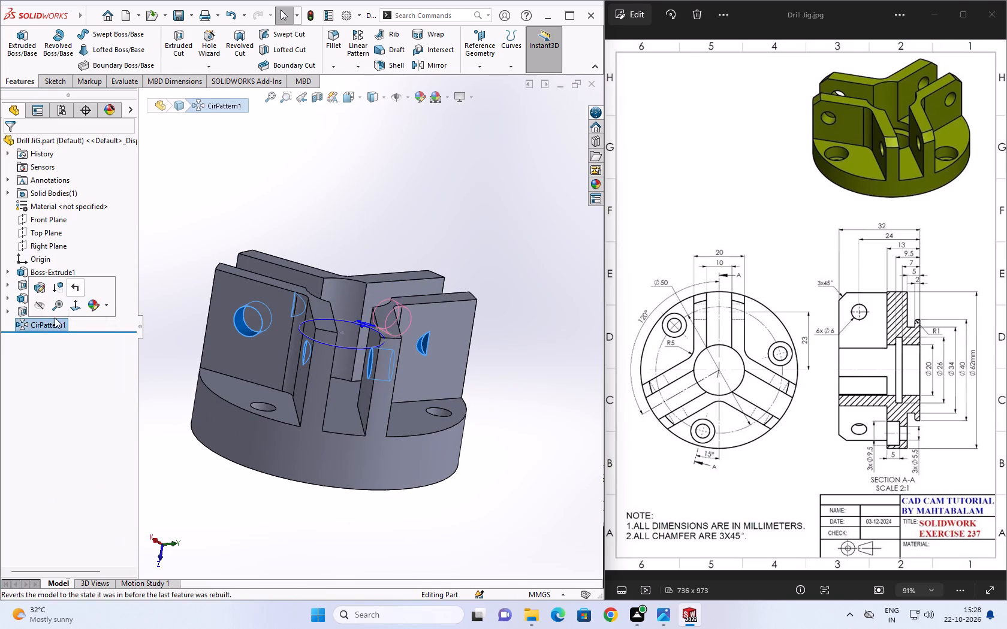
right_click(41, 329)
left_click(58, 394)
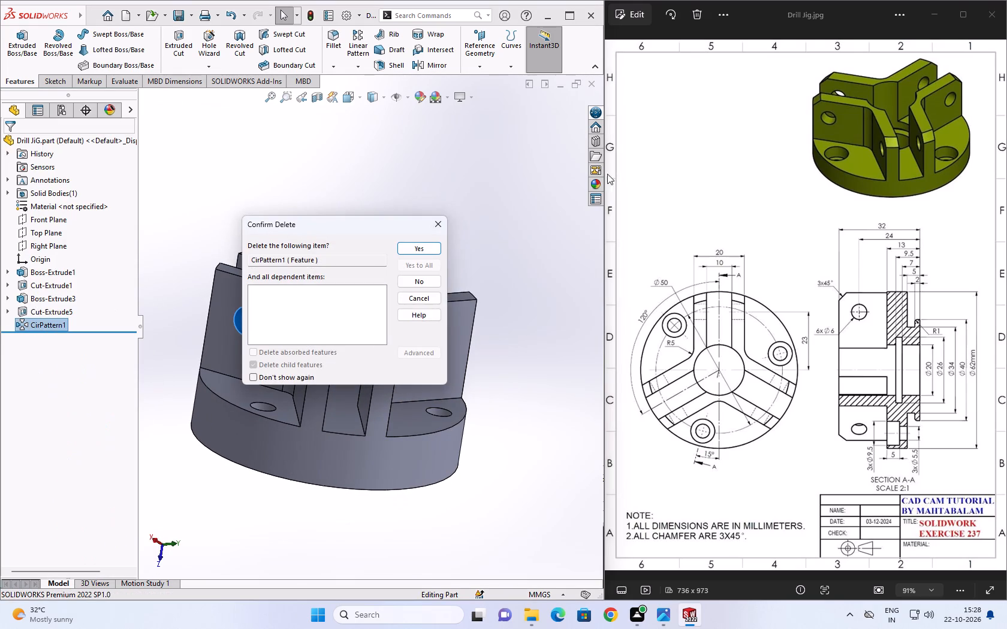
left_click(421, 247)
Start a Mirror feature with the rib's cross hole cut as the feature to mirror.
middle_click_drag(360, 304, 338, 308)
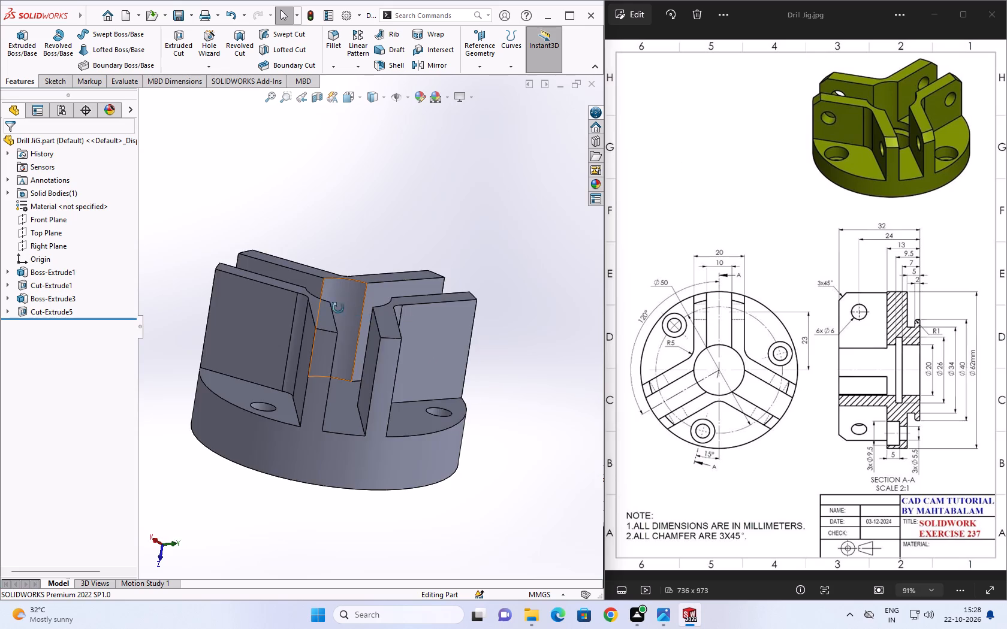
middle_click_drag(338, 308, 125, 482)
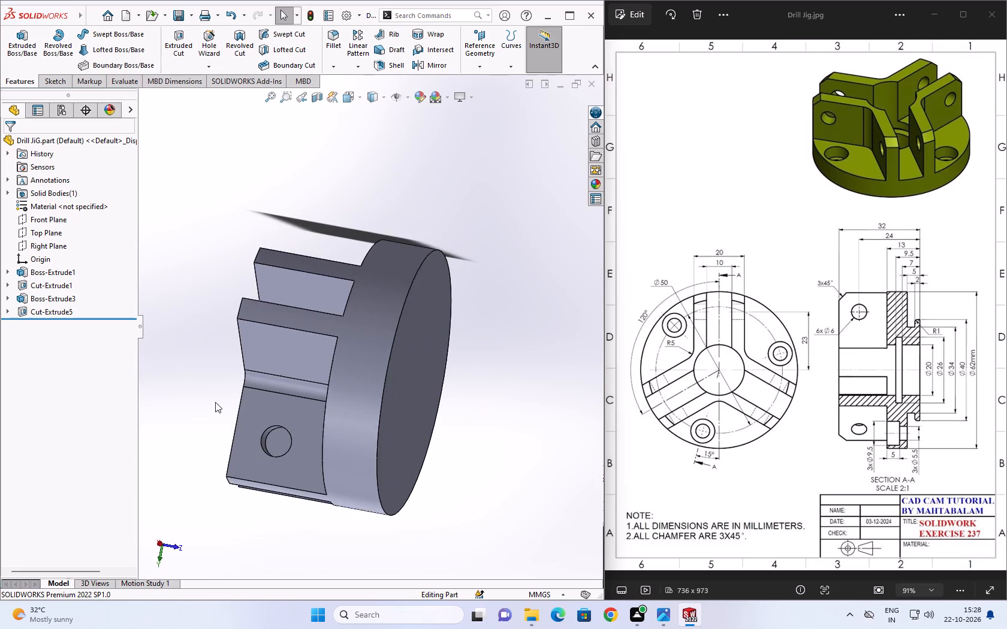
middle_click_drag(319, 226, 358, 415)
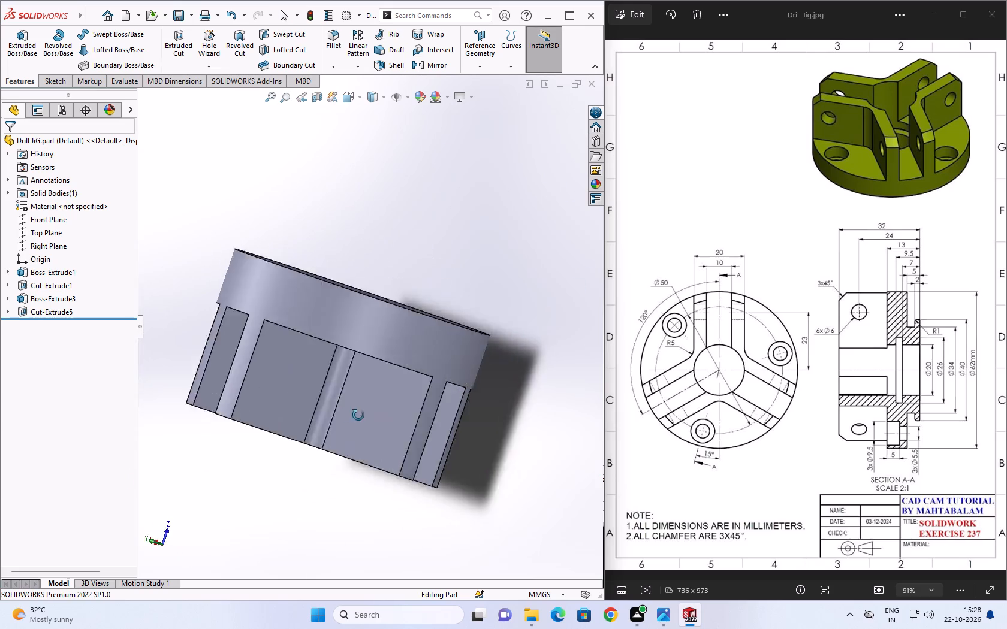
middle_click_drag(358, 415, 378, 131)
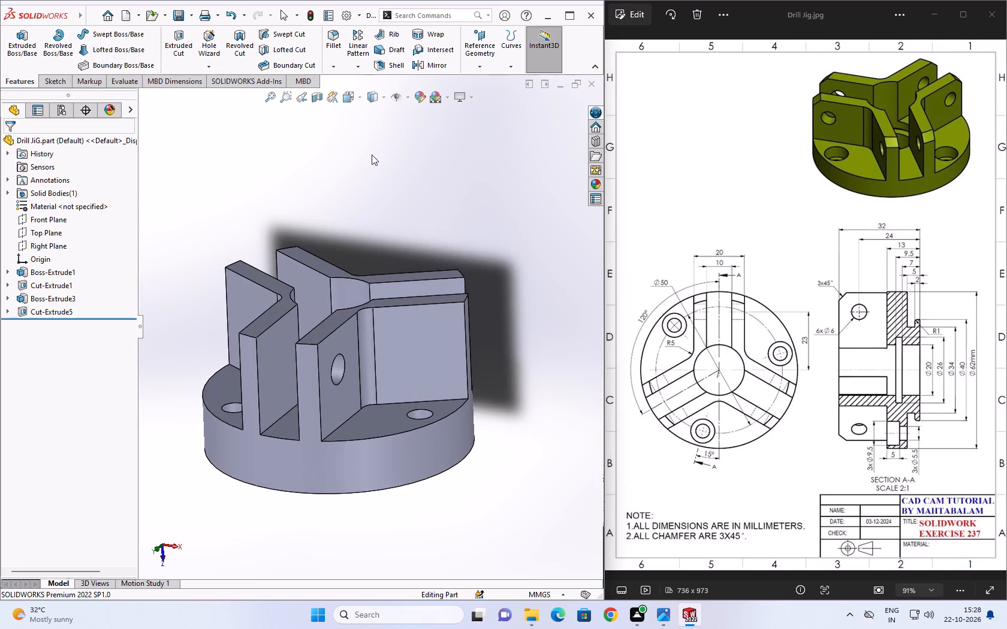
left_click(339, 376)
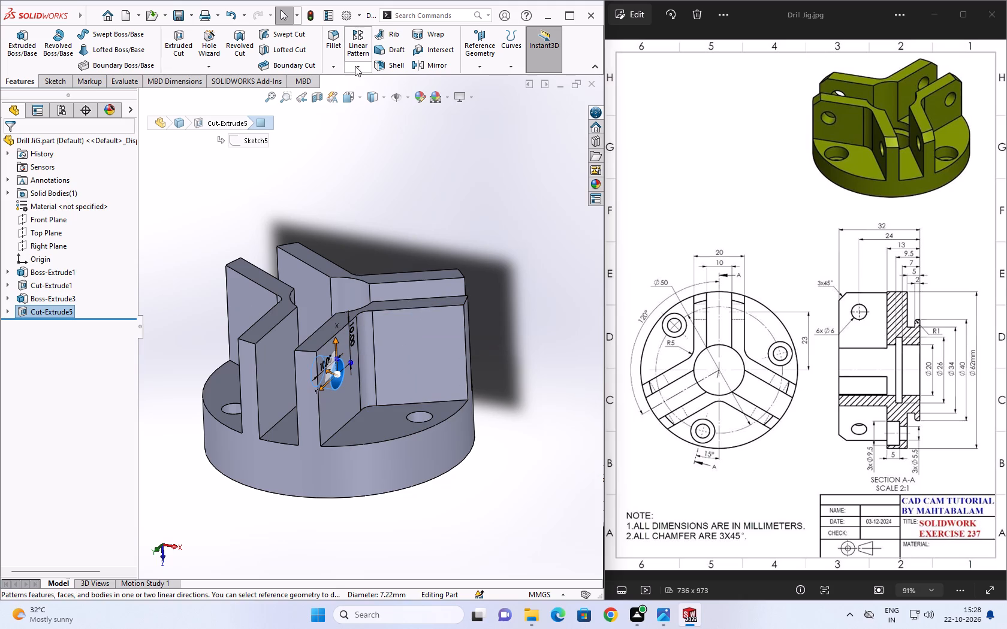
left_click(433, 59)
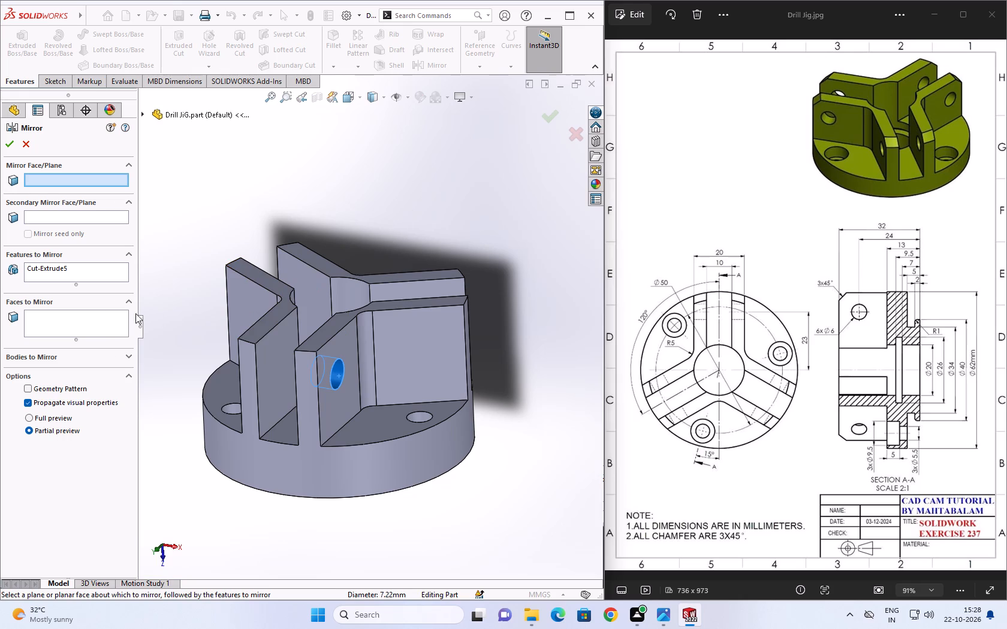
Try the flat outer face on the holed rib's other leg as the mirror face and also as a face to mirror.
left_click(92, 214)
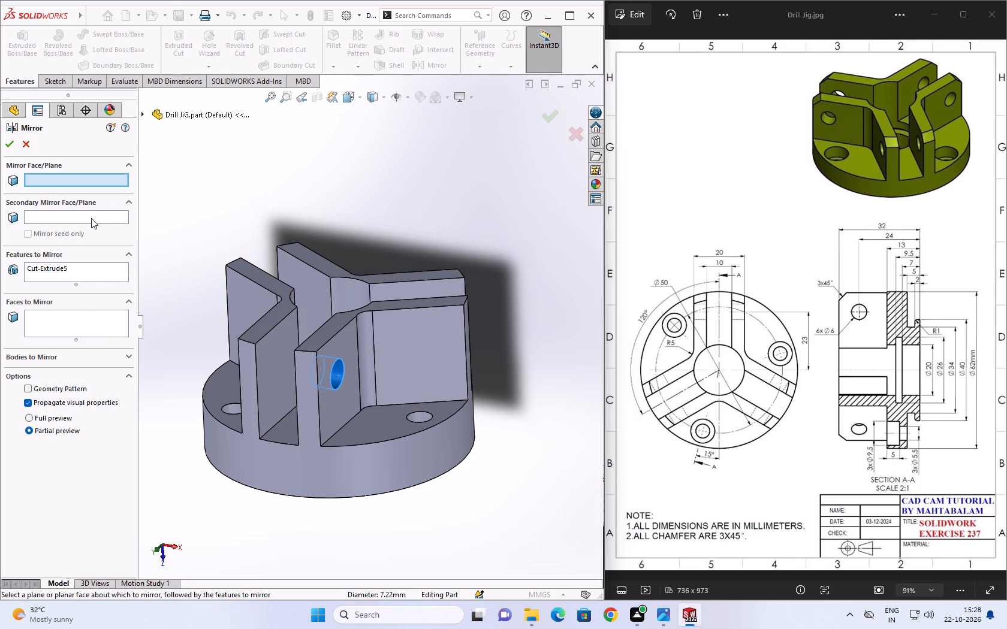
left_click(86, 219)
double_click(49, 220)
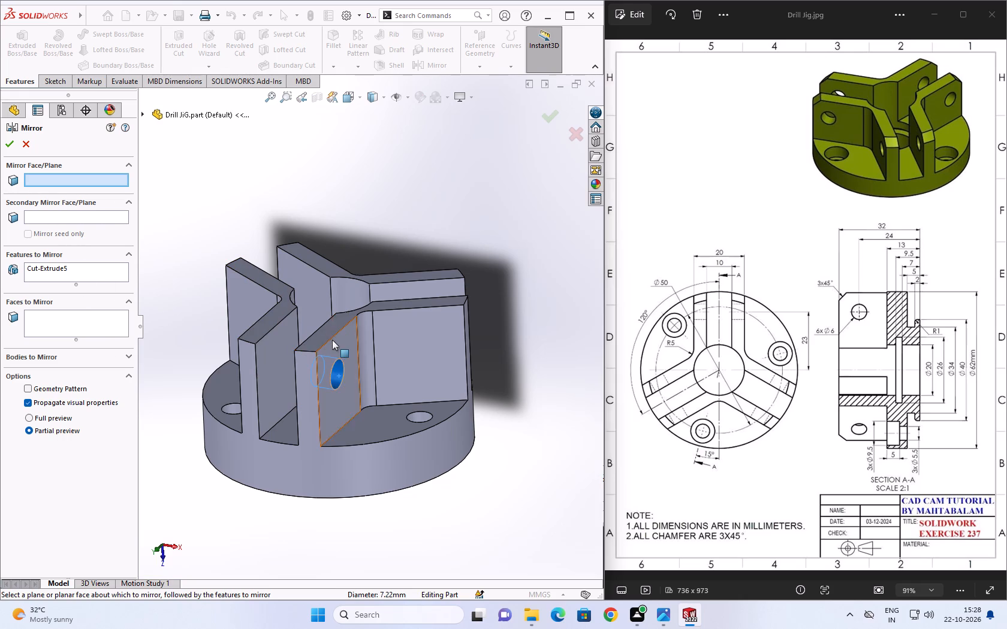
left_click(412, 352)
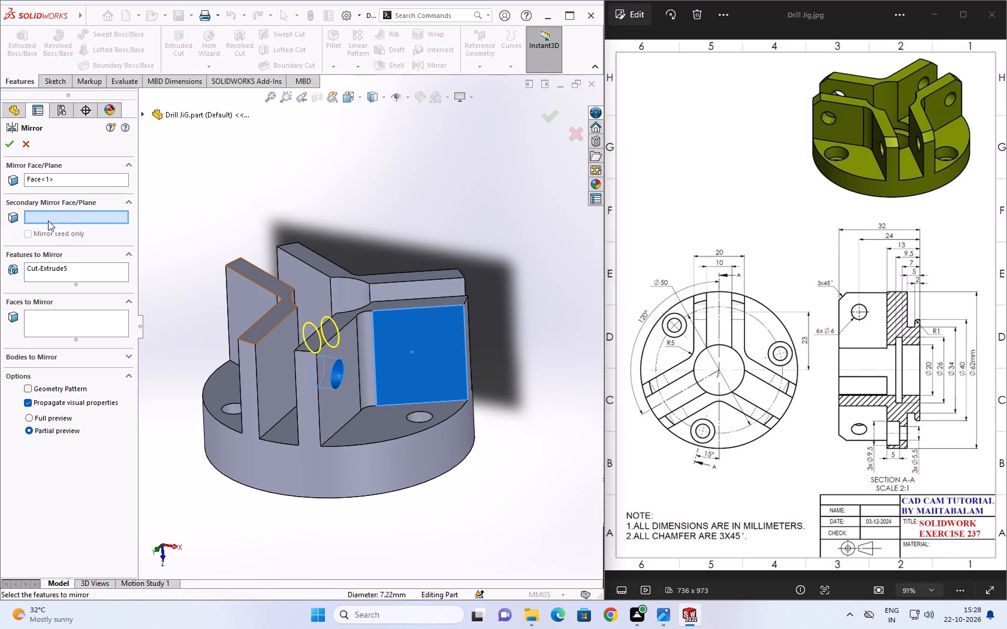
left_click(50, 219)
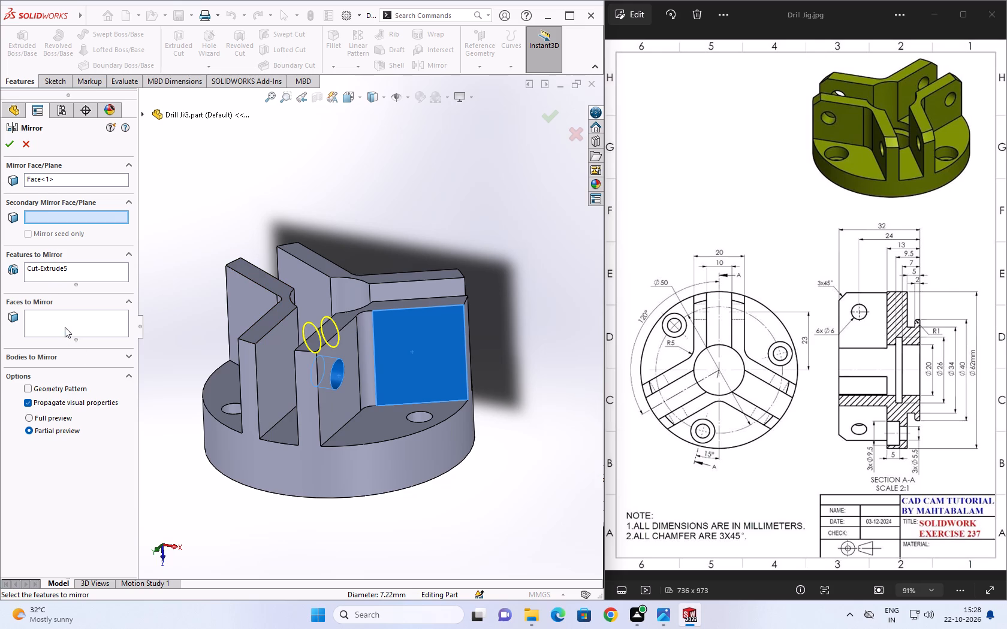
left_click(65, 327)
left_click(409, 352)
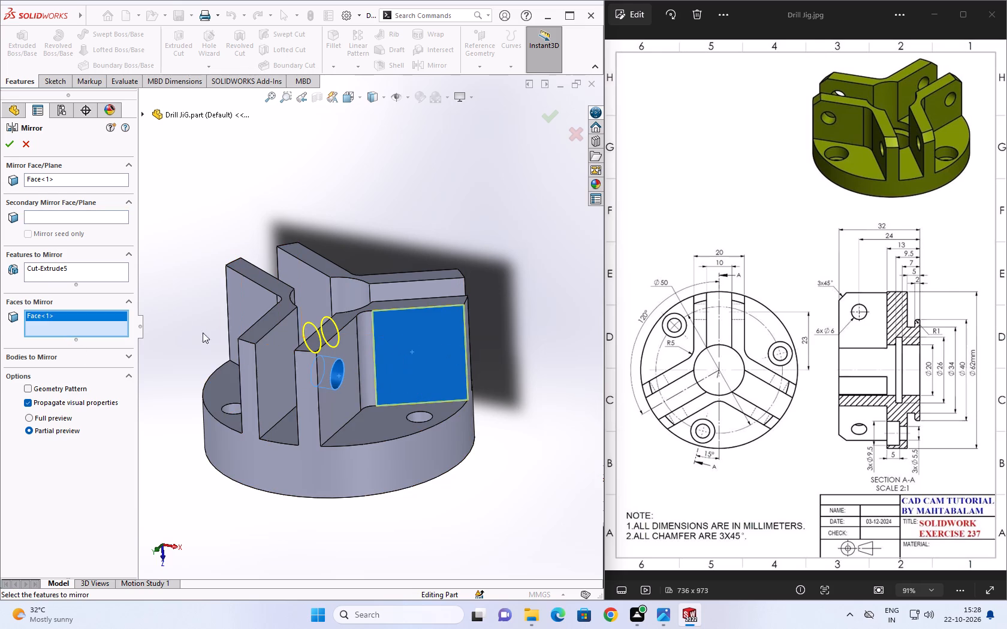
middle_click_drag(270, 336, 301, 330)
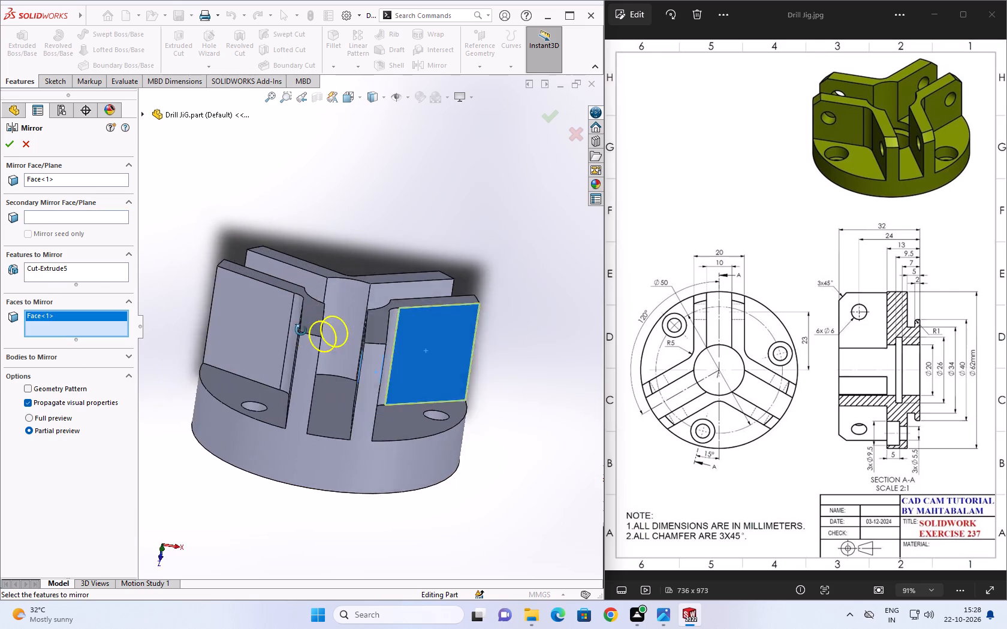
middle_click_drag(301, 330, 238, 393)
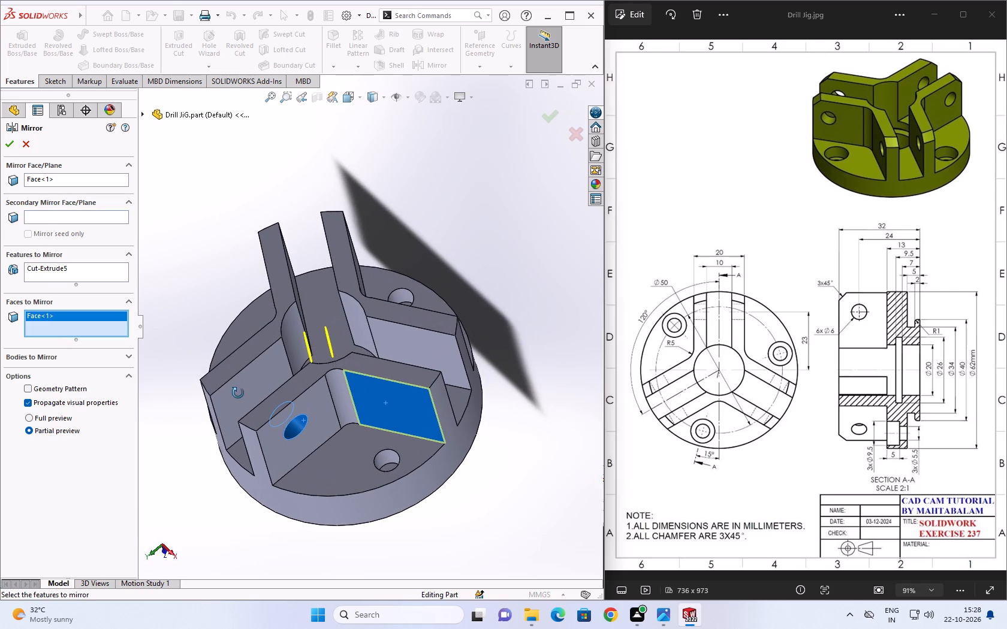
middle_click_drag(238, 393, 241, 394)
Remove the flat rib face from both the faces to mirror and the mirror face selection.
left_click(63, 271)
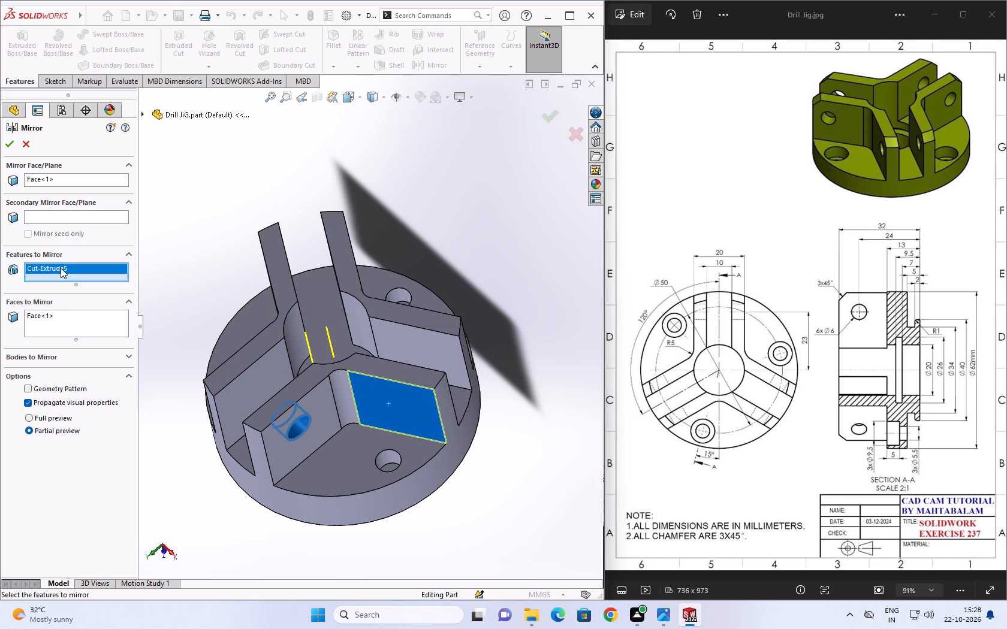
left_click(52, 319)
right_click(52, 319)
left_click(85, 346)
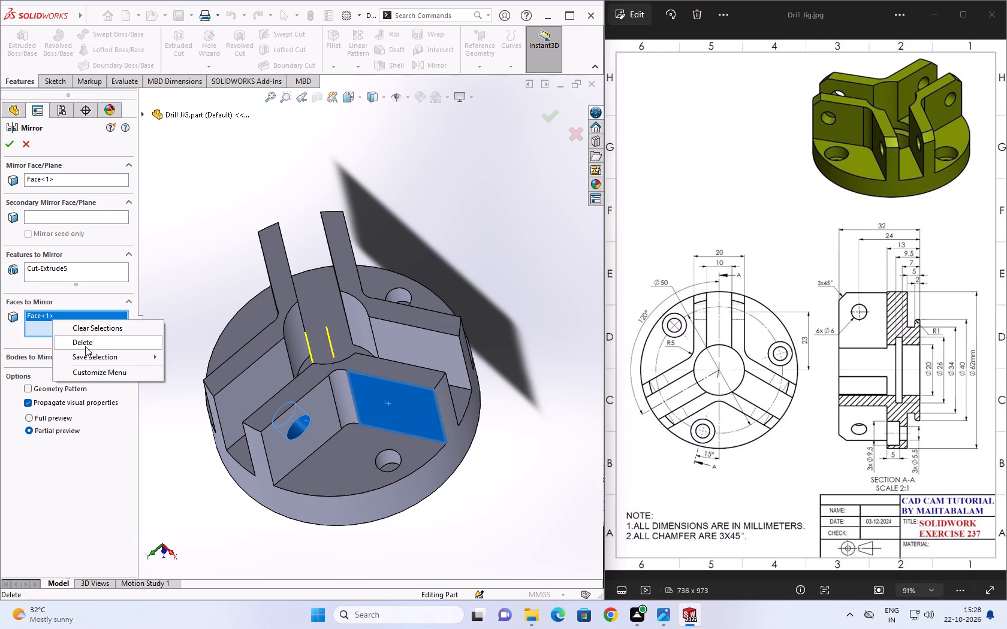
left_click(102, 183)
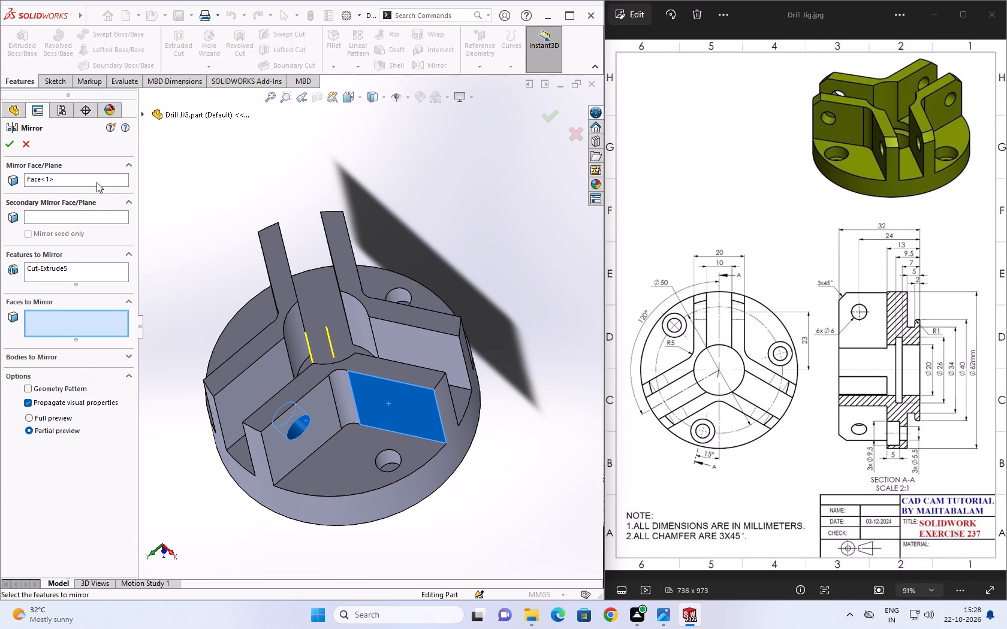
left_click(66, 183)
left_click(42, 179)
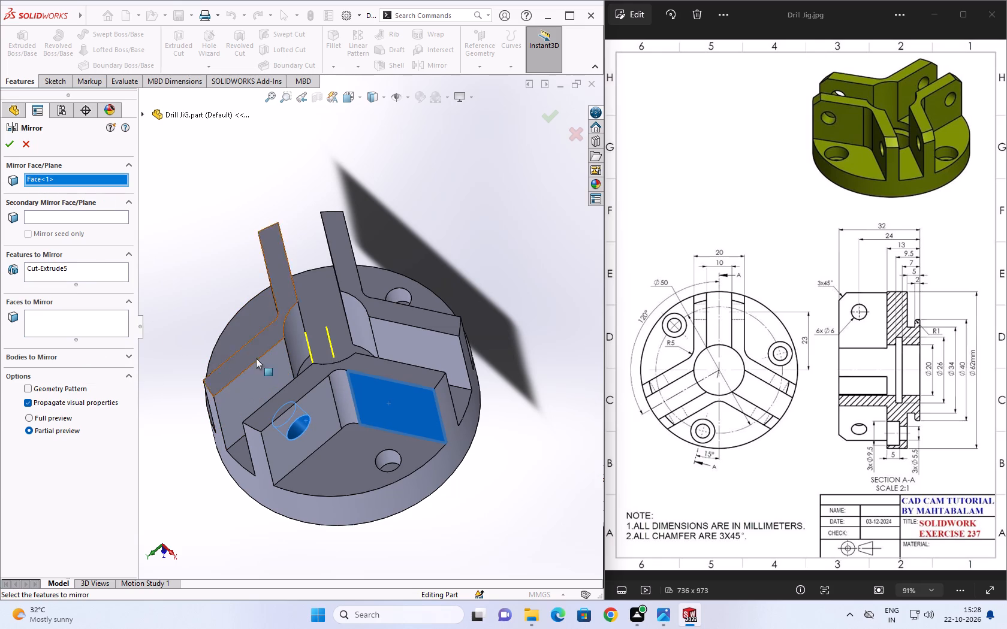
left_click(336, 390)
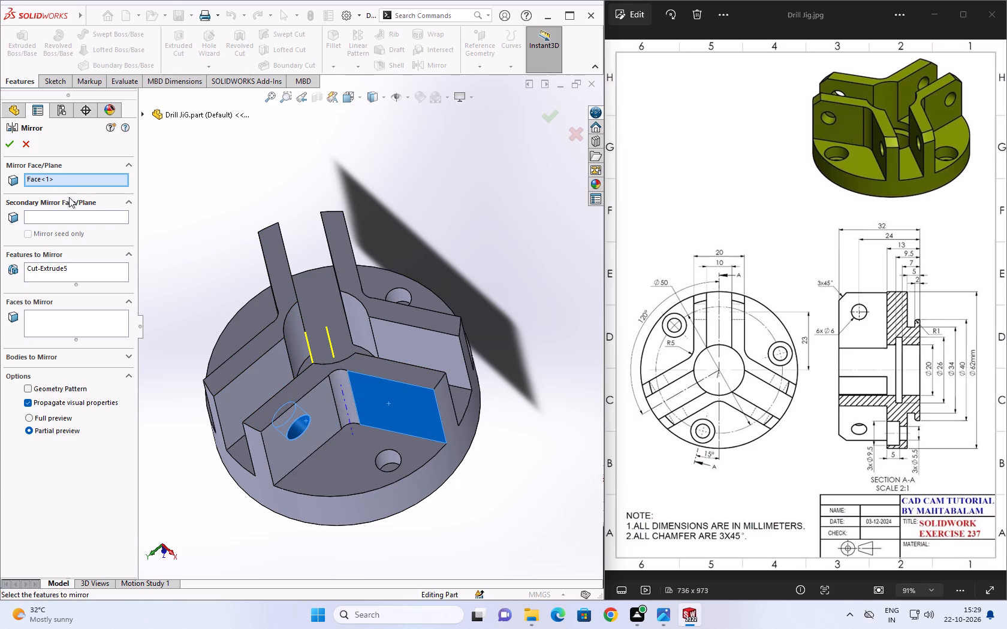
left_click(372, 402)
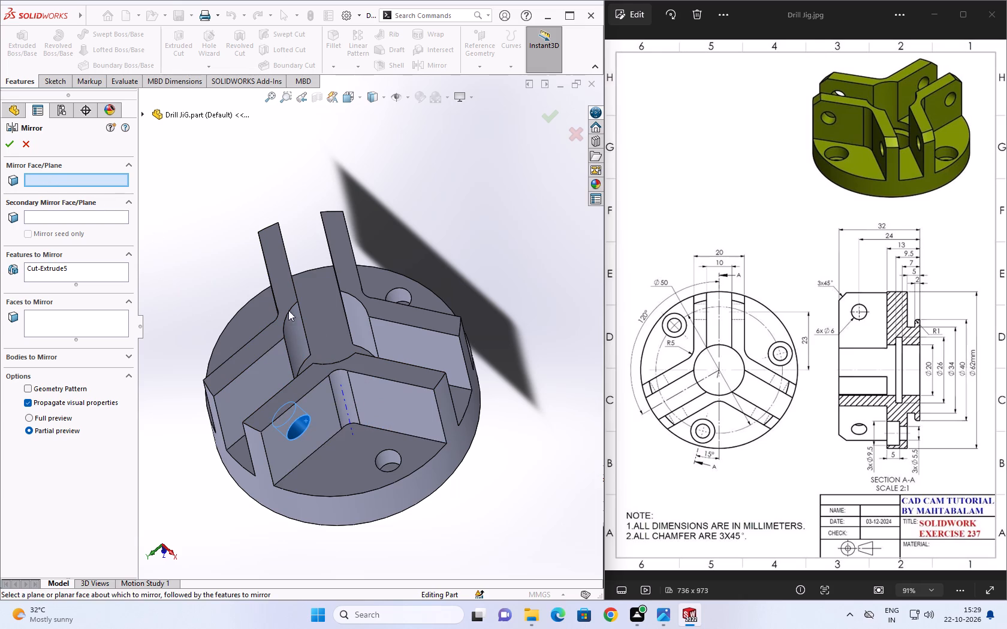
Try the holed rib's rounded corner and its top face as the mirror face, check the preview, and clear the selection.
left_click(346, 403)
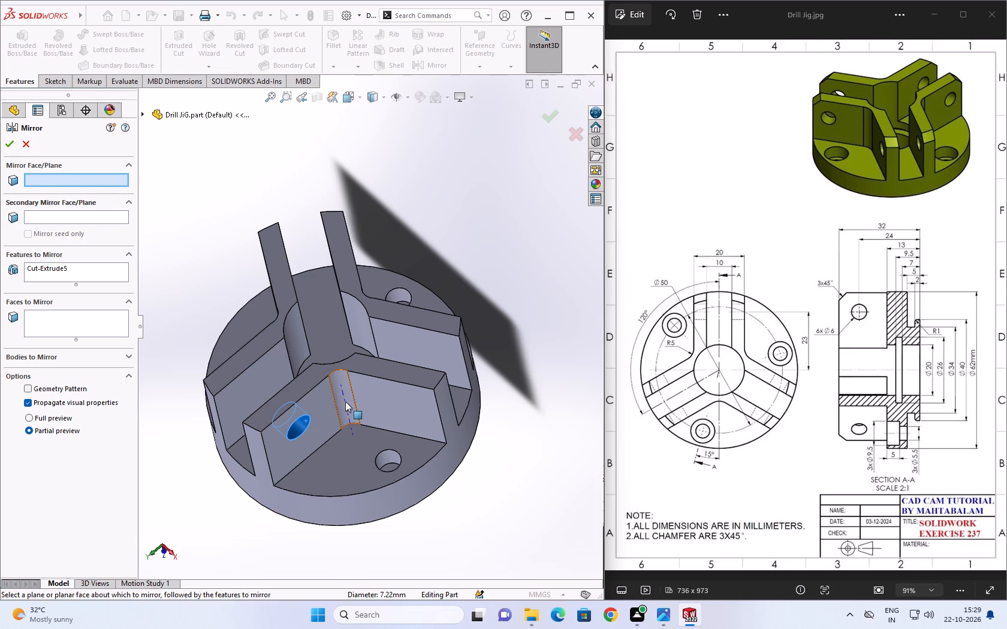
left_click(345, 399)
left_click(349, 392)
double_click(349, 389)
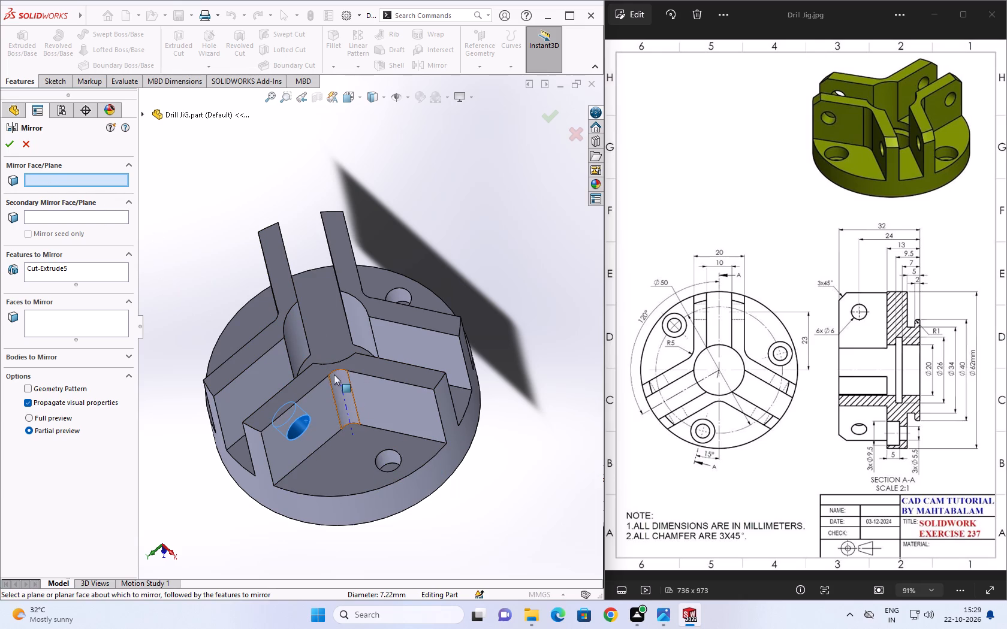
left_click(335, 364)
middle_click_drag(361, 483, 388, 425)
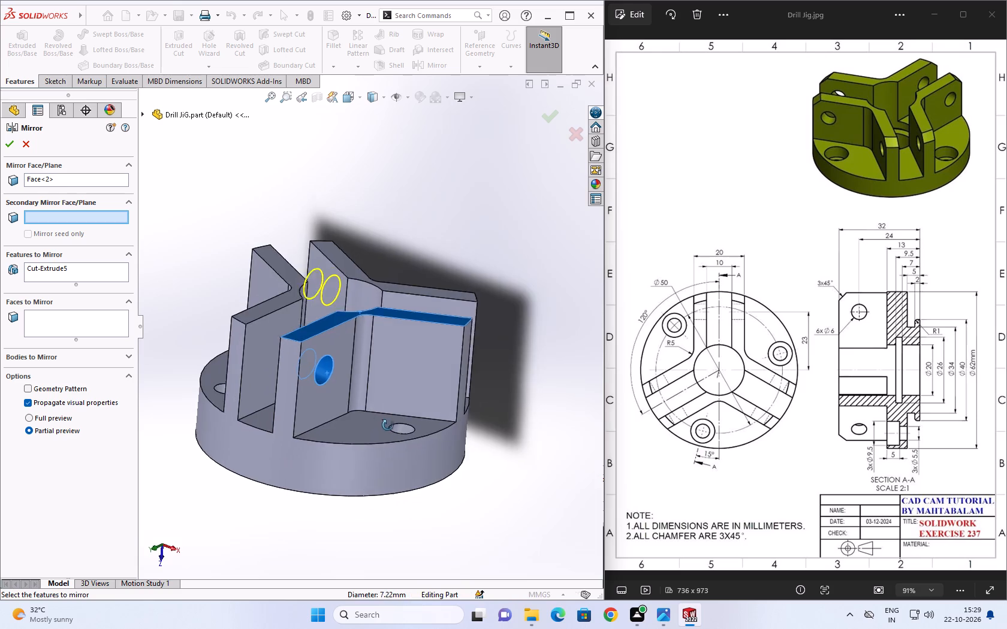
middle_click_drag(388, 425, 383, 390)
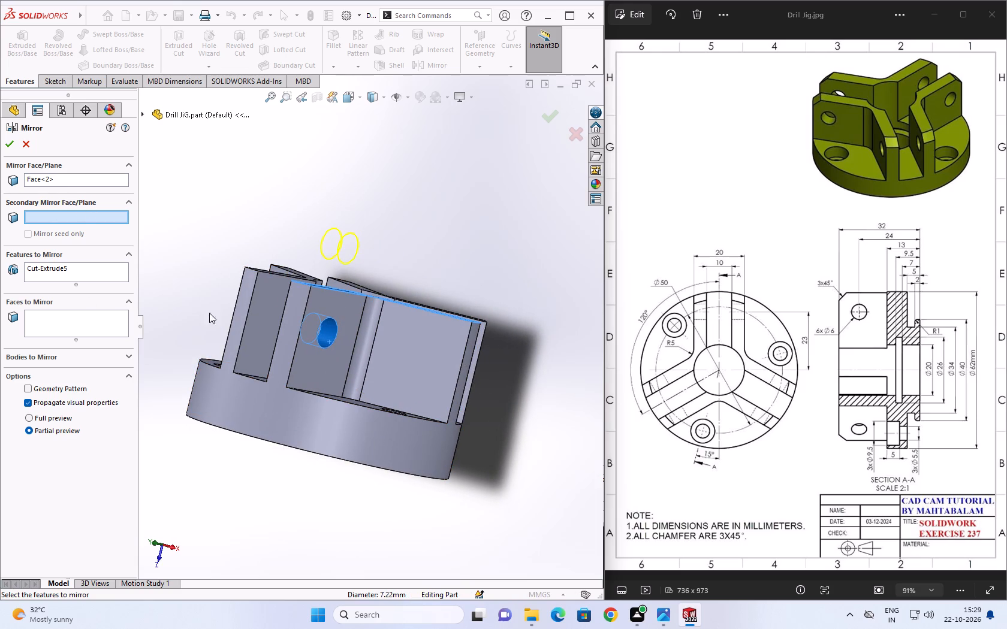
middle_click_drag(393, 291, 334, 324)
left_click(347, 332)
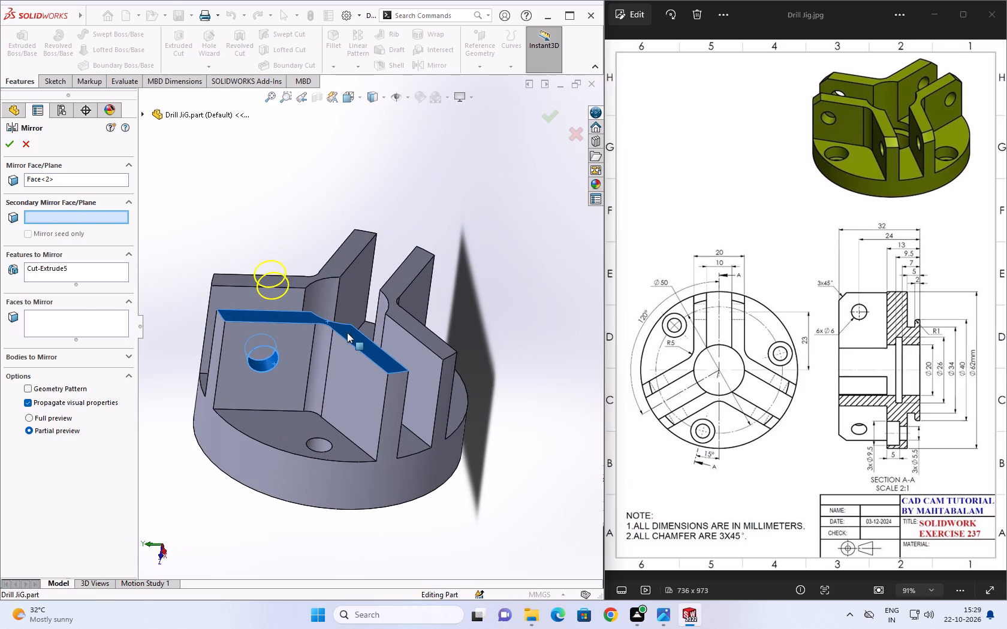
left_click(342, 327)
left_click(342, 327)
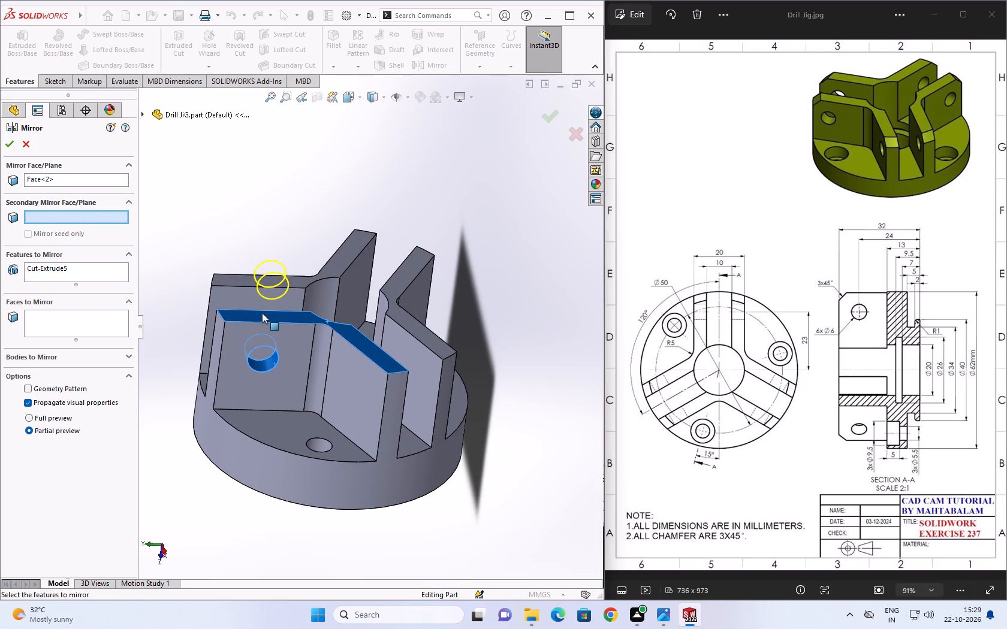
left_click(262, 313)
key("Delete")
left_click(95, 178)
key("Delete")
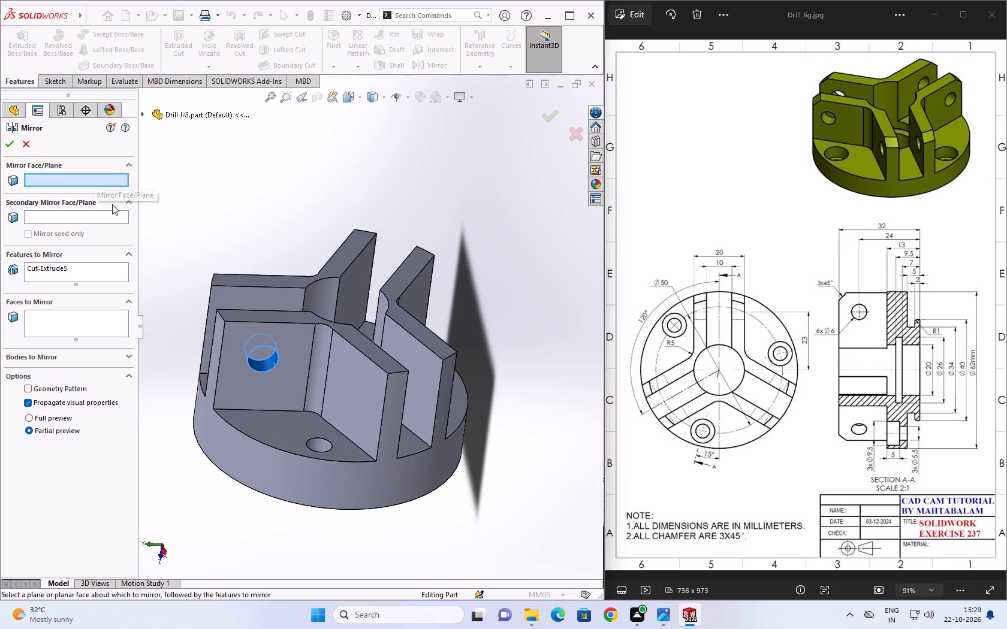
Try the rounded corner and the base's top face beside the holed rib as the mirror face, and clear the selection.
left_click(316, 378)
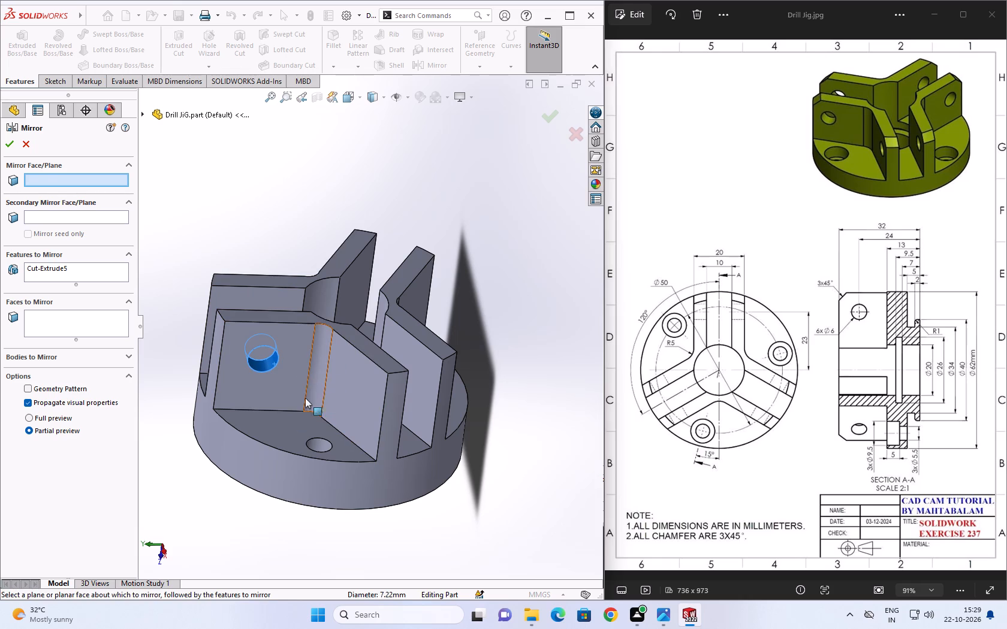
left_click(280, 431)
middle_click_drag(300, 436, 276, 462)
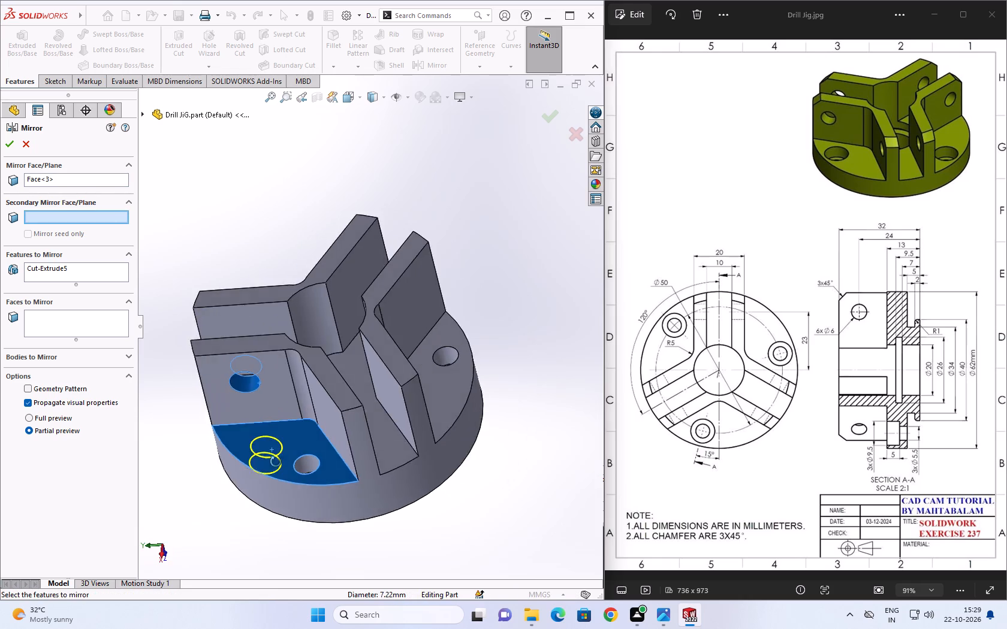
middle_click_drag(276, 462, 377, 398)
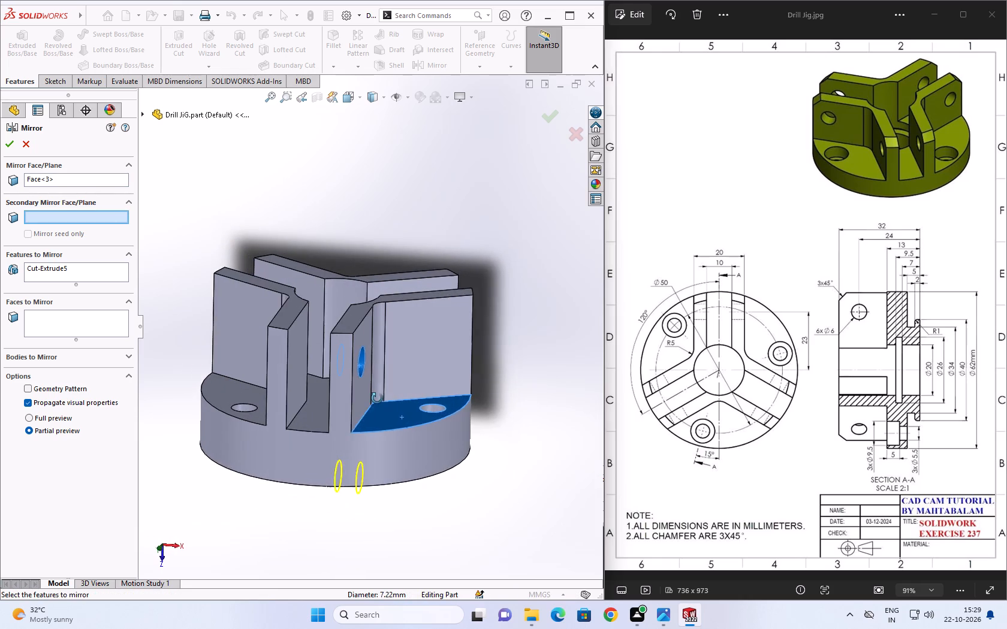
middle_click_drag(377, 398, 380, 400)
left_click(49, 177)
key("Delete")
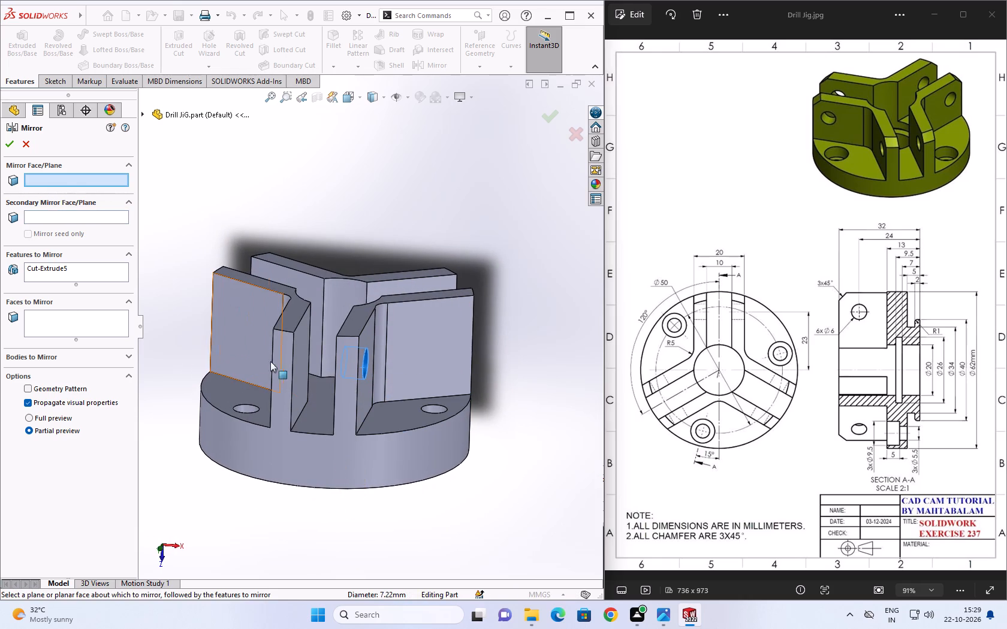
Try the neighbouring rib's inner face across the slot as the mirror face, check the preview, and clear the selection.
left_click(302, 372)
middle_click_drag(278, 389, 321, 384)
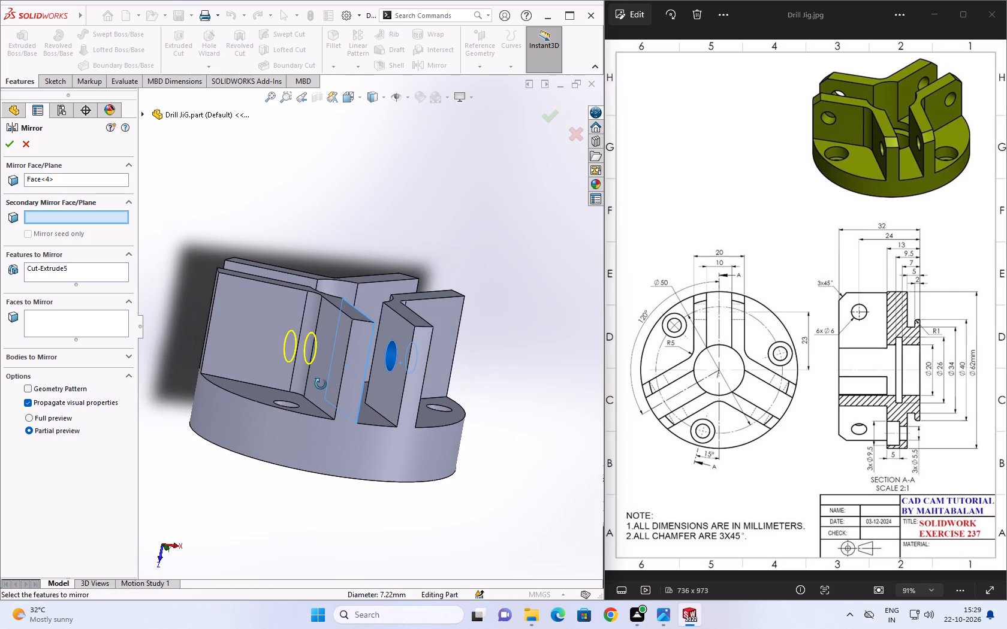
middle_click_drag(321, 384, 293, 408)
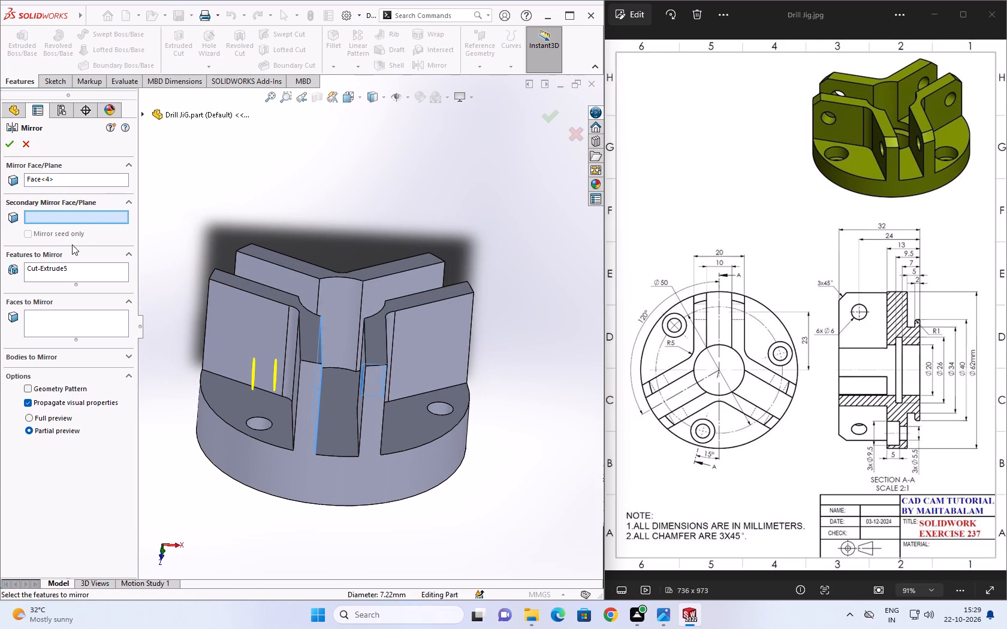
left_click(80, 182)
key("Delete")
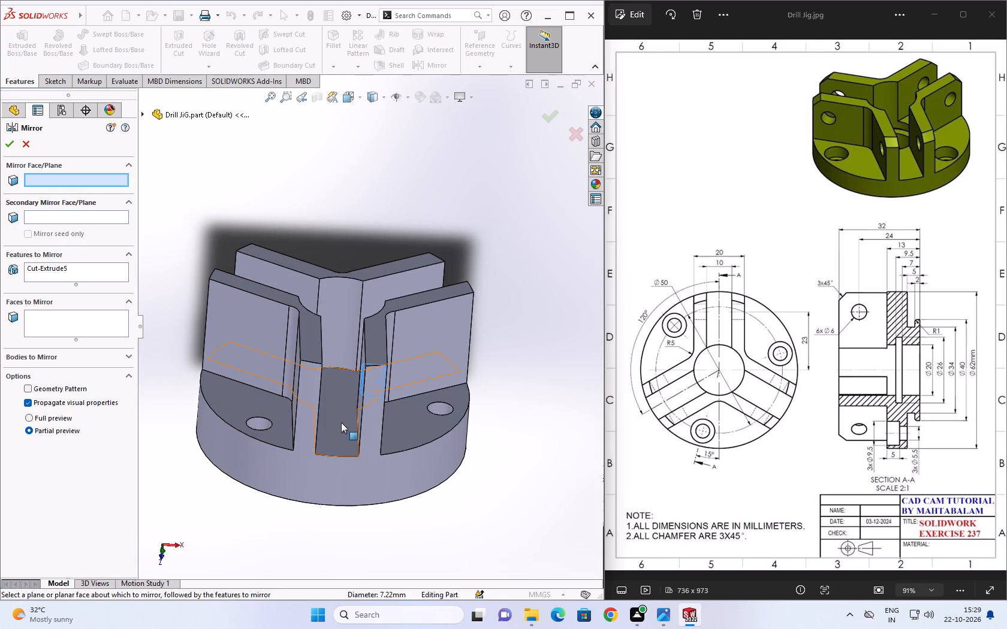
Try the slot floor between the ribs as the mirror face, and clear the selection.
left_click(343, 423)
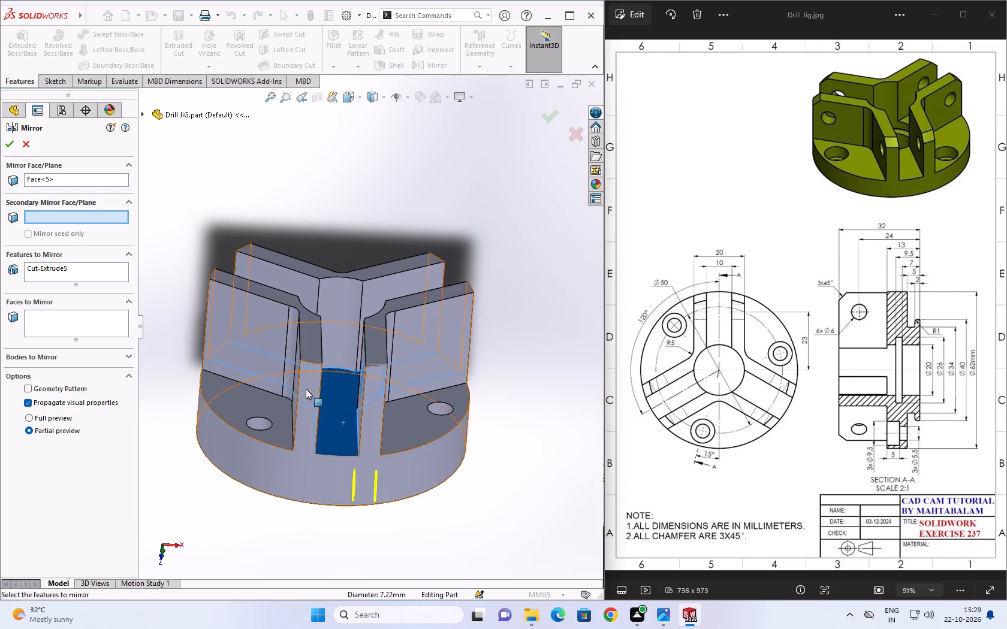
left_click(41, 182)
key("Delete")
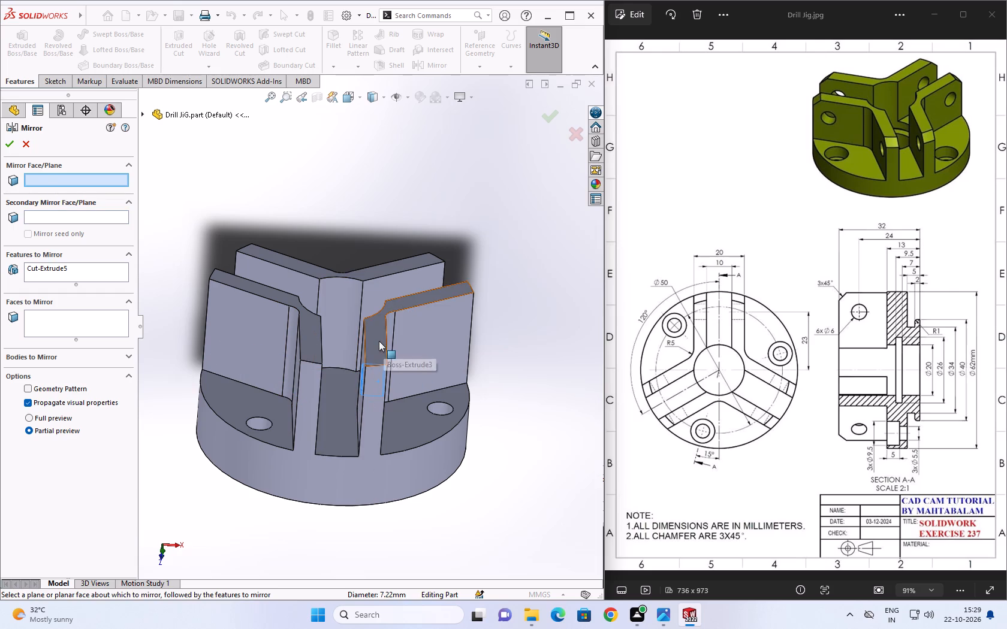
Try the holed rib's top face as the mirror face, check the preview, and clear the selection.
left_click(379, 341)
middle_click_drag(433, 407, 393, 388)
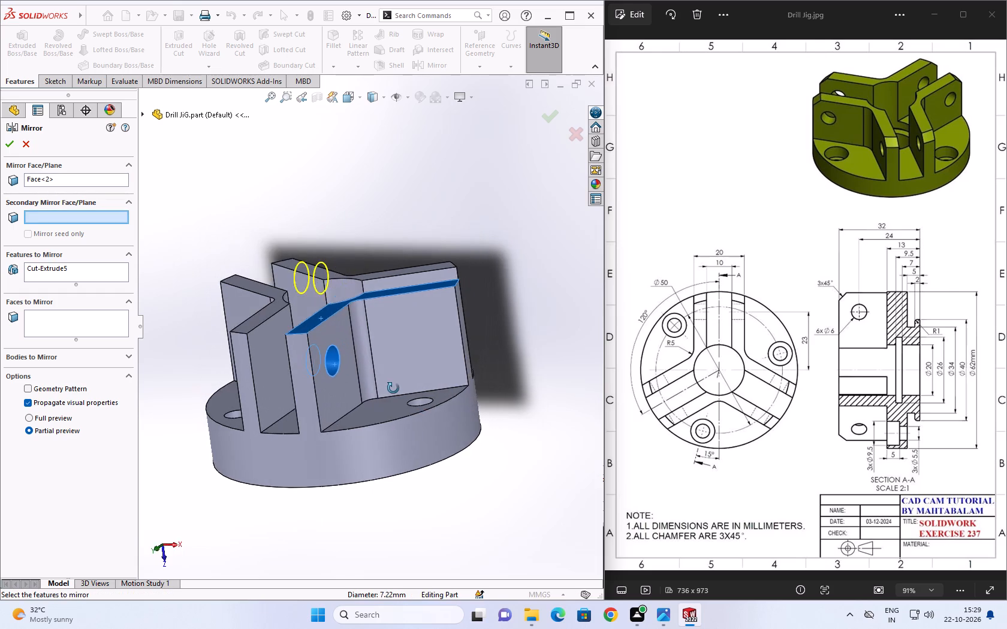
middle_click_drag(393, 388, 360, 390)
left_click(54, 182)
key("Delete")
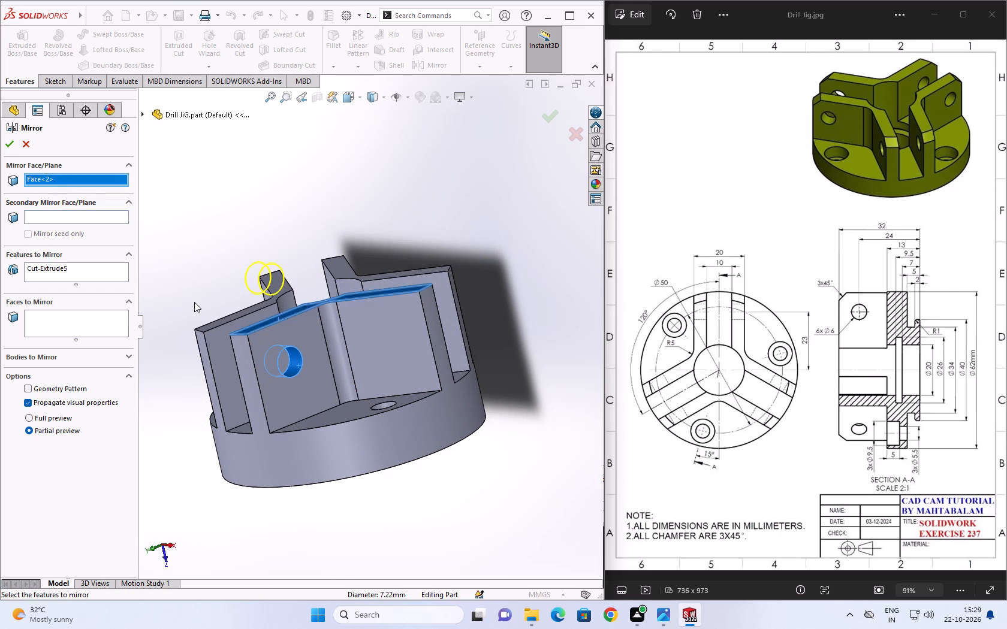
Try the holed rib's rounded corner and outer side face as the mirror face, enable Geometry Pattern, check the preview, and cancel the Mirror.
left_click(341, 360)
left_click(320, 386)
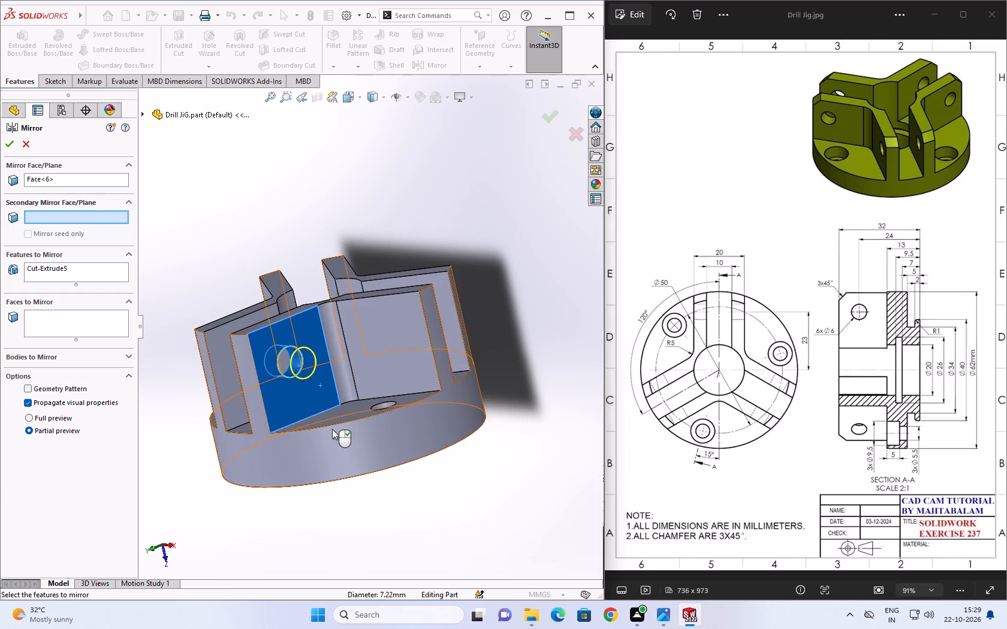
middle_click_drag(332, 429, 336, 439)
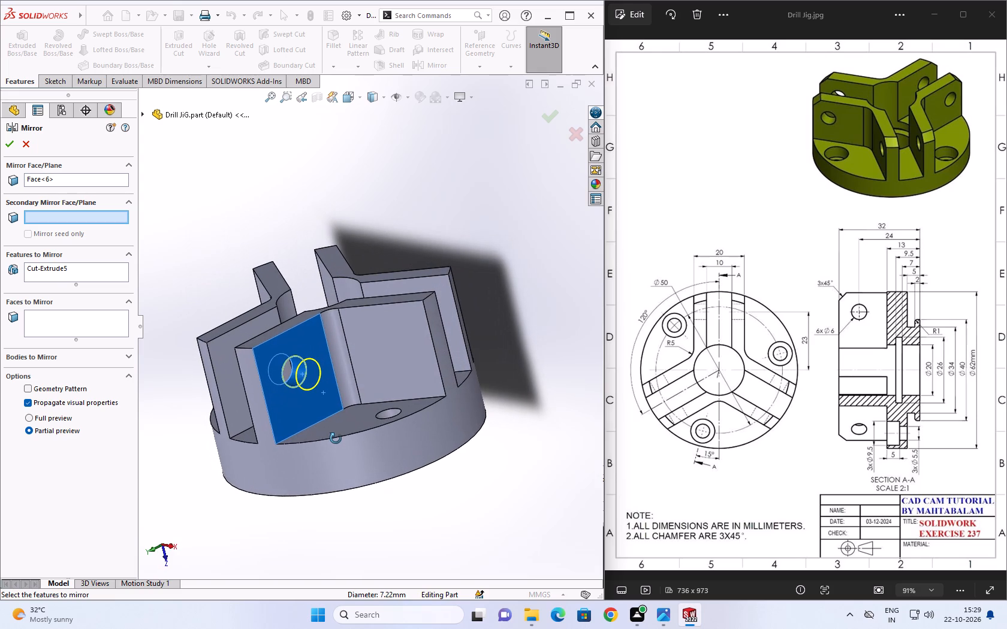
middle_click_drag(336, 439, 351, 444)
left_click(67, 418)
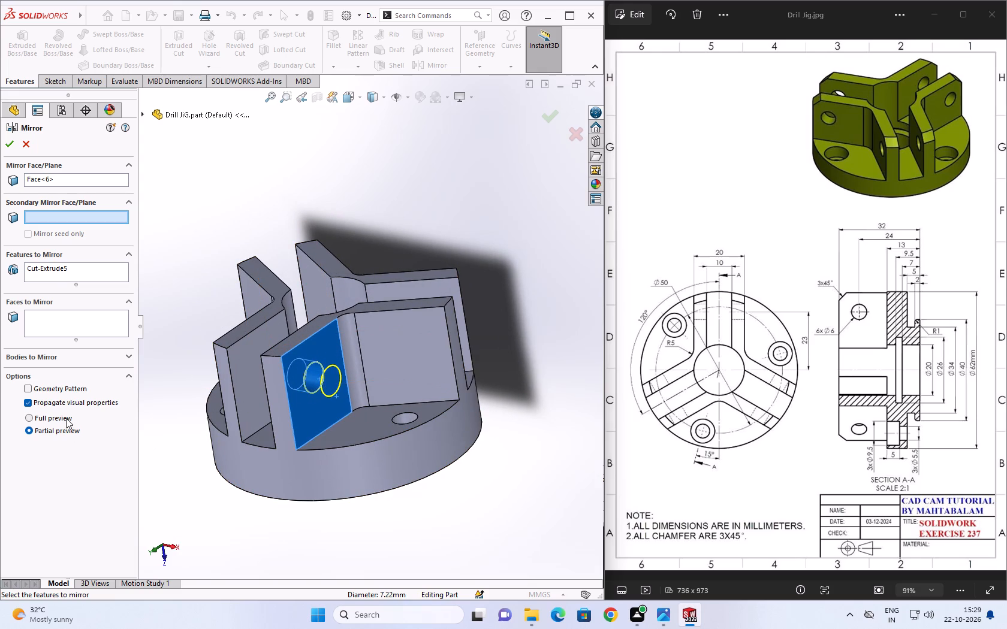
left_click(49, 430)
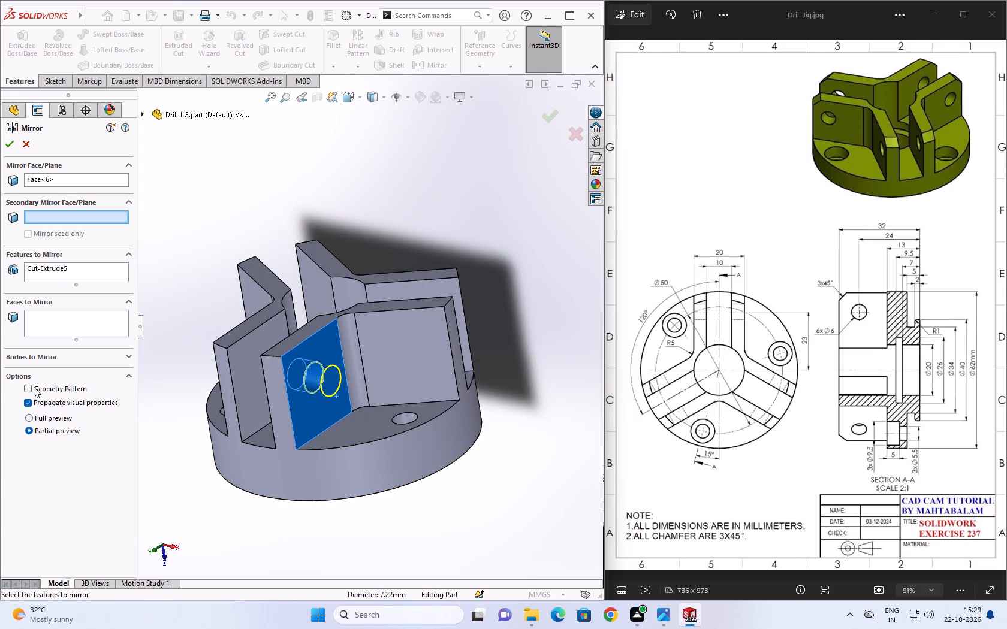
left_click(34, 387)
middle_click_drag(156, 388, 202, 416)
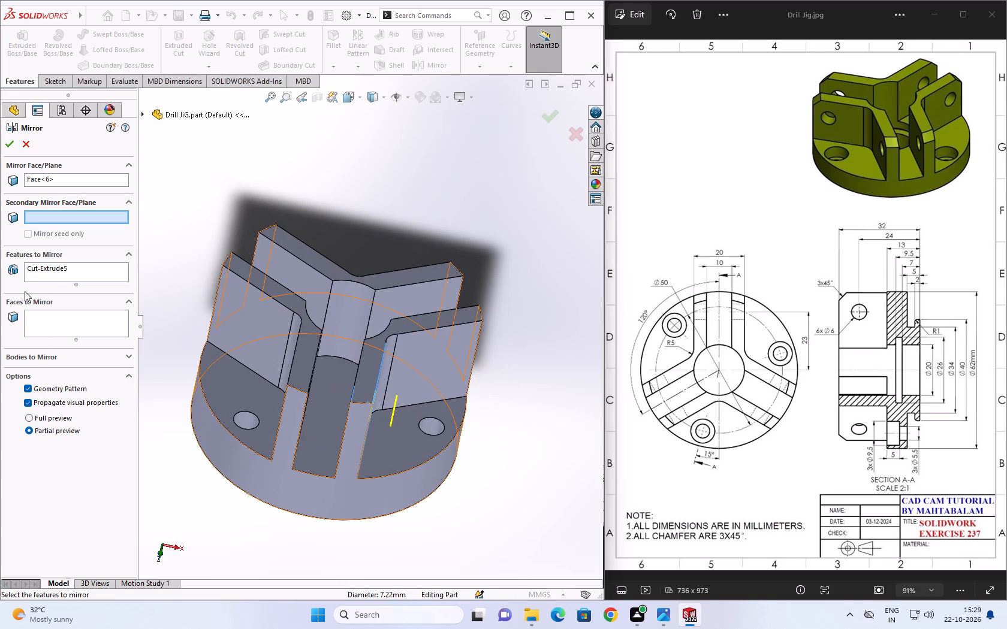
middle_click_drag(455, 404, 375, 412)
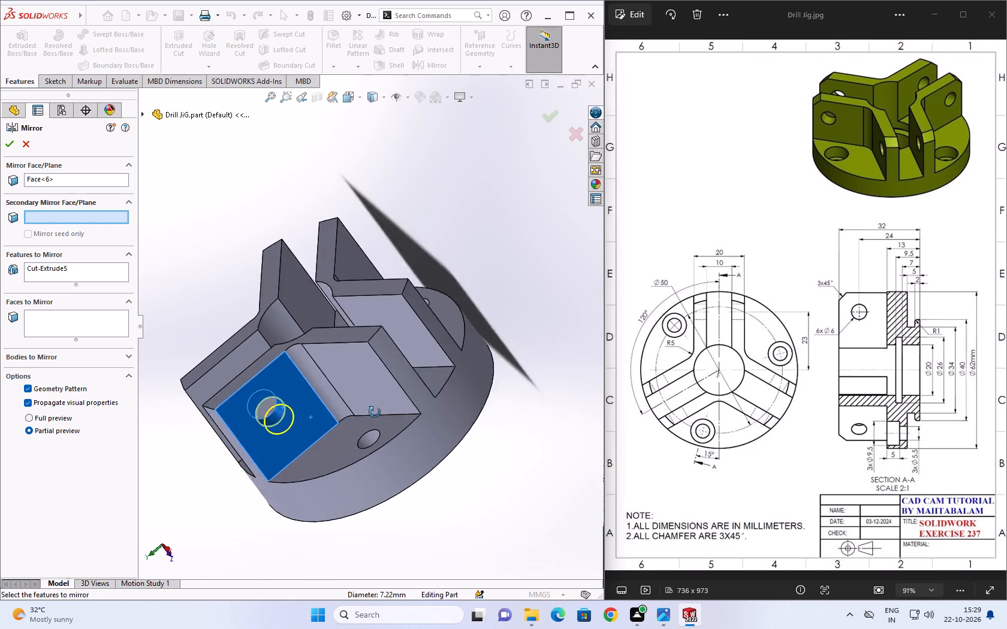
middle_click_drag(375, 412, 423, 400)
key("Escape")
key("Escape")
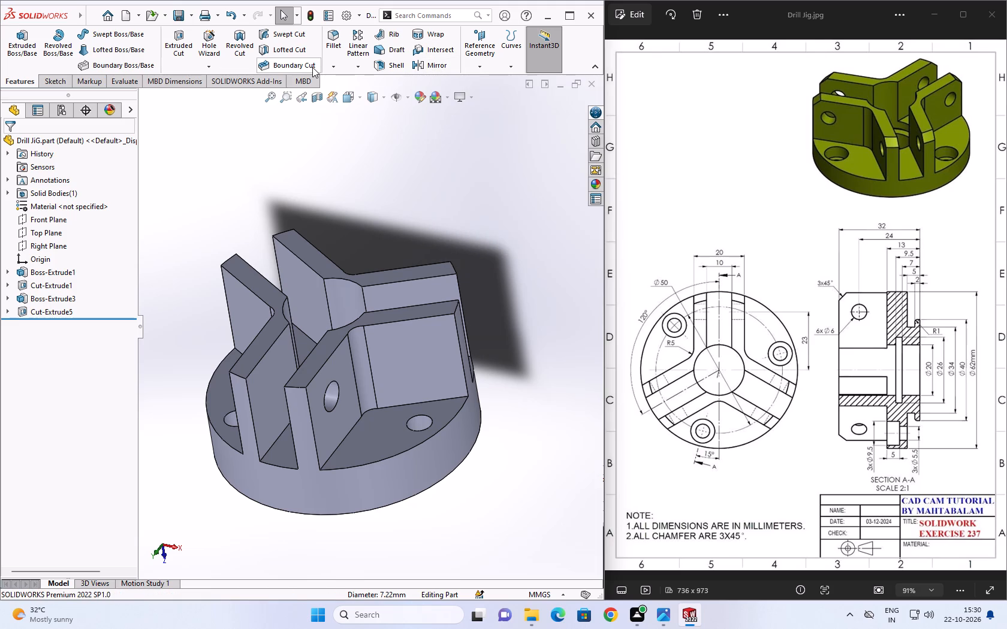
Start a circular pattern of the cross hole, try a rib's flat outer face as the direction reference, and clear that reference.
left_click(355, 65)
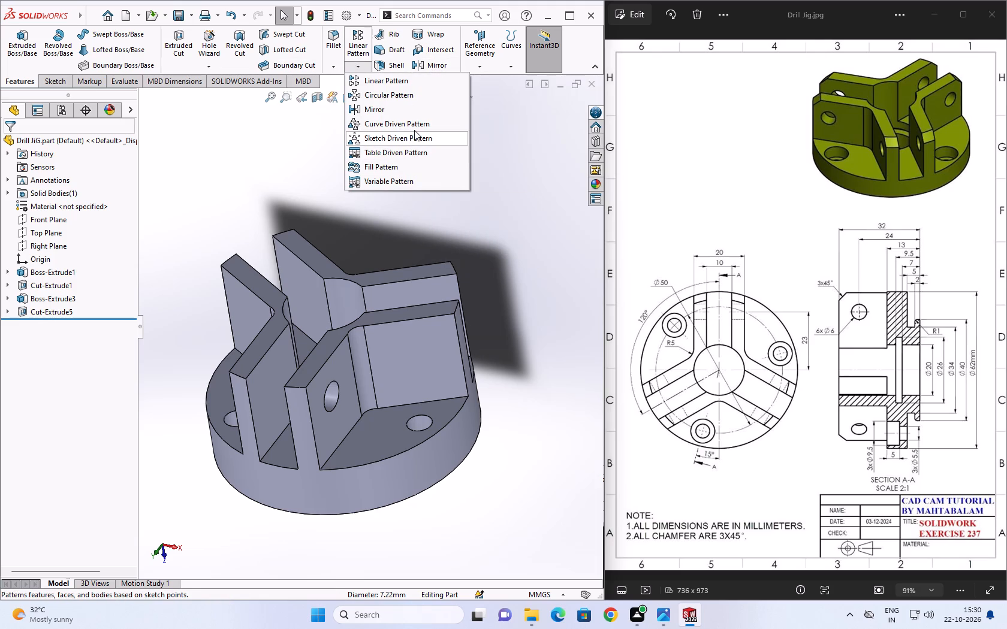
left_click(391, 100)
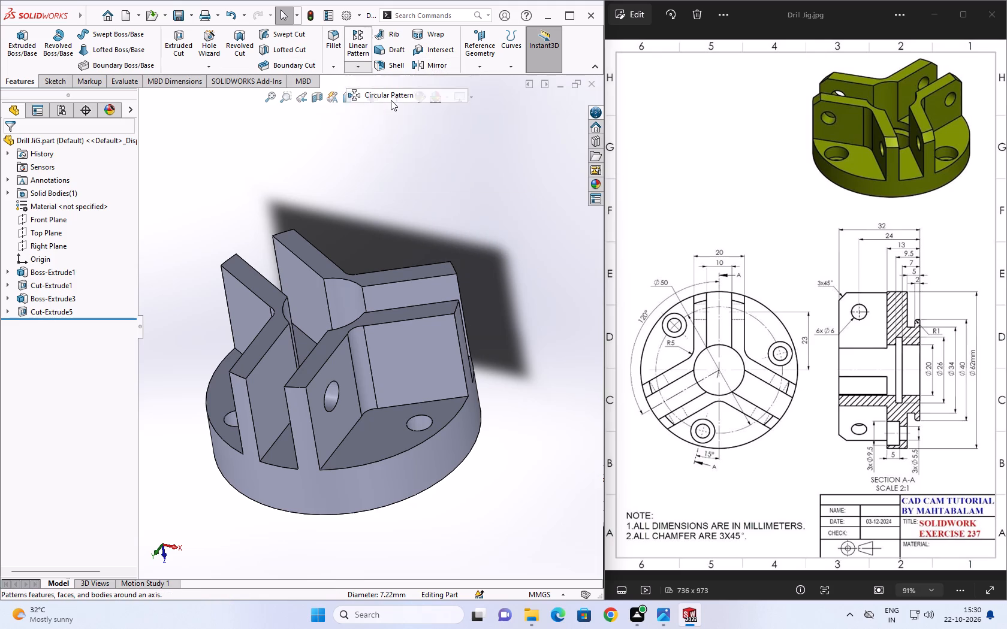
middle_click_drag(357, 379, 433, 333)
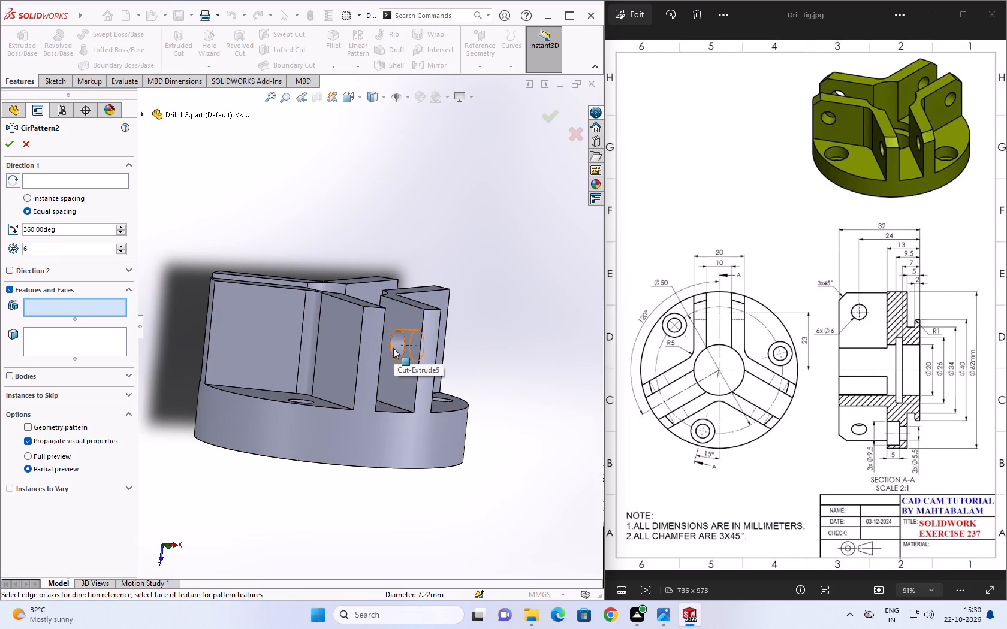
left_click(393, 348)
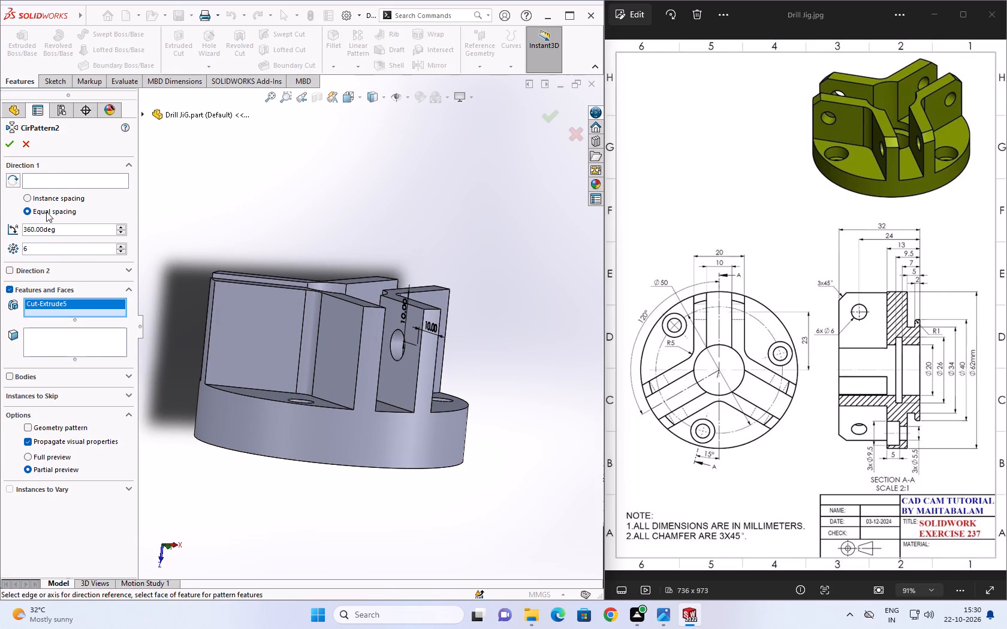
left_click(61, 180)
left_click(260, 337)
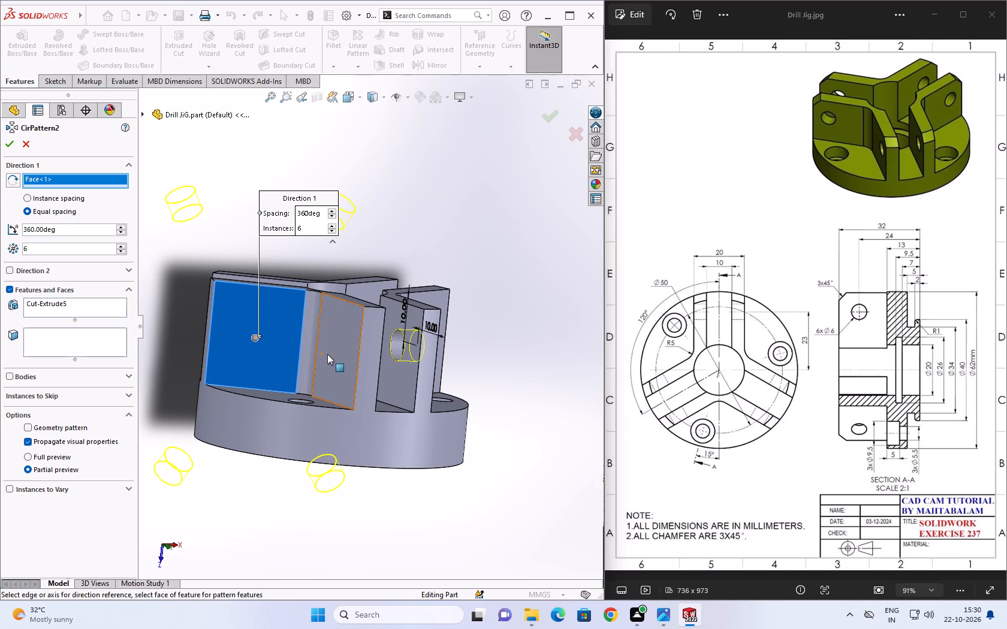
middle_click_drag(324, 355, 296, 367)
key("Delete")
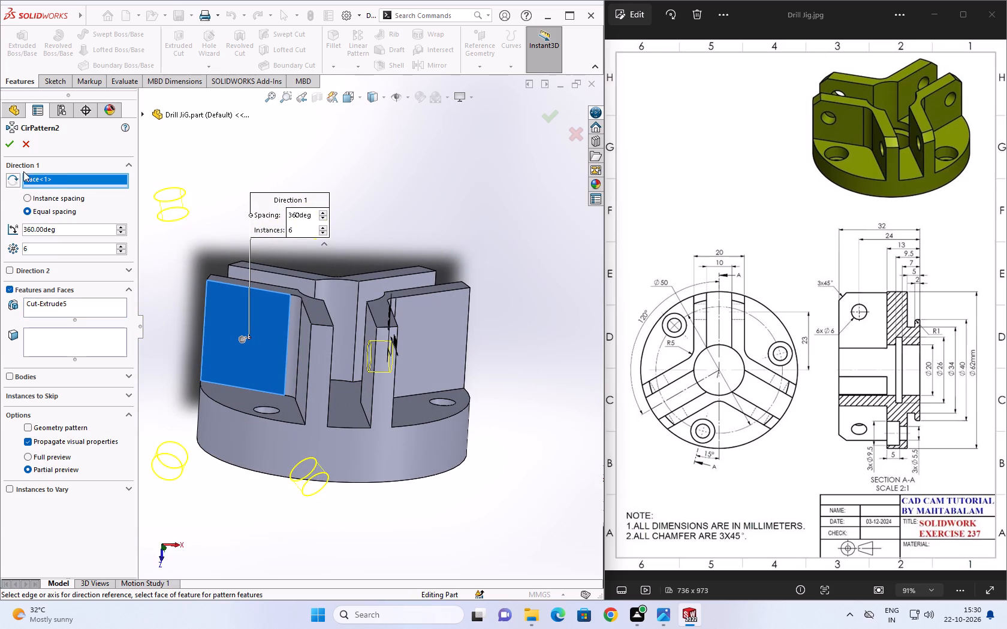
left_click(35, 175)
key("Delete")
Circular-pattern the cross hole about the base's outer cylindrical face with 6 equally spaced instances over 360 degrees, using full preview.
left_click(320, 353)
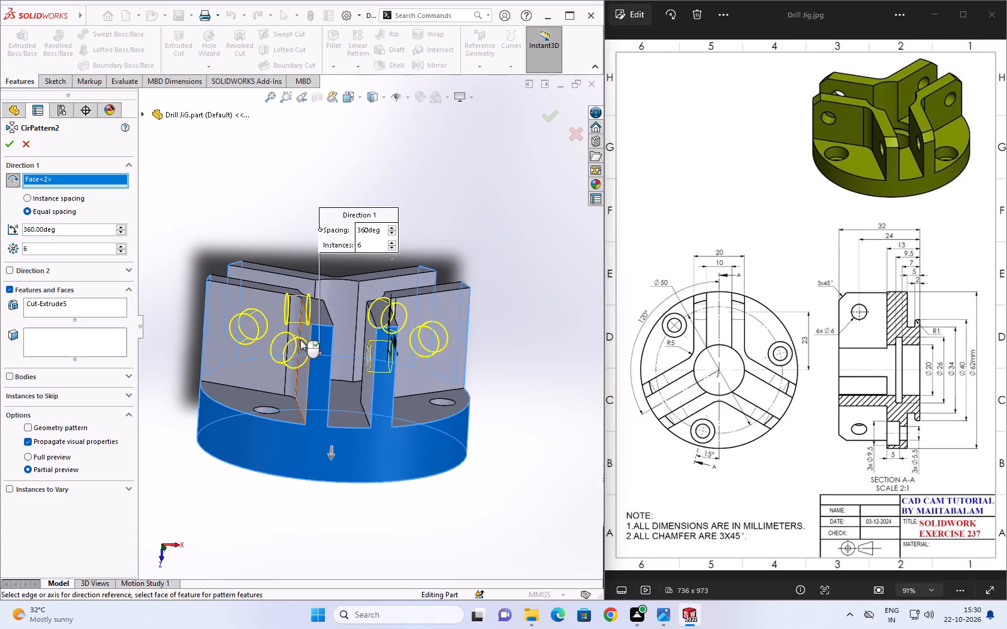
middle_click_drag(545, 385, 528, 406)
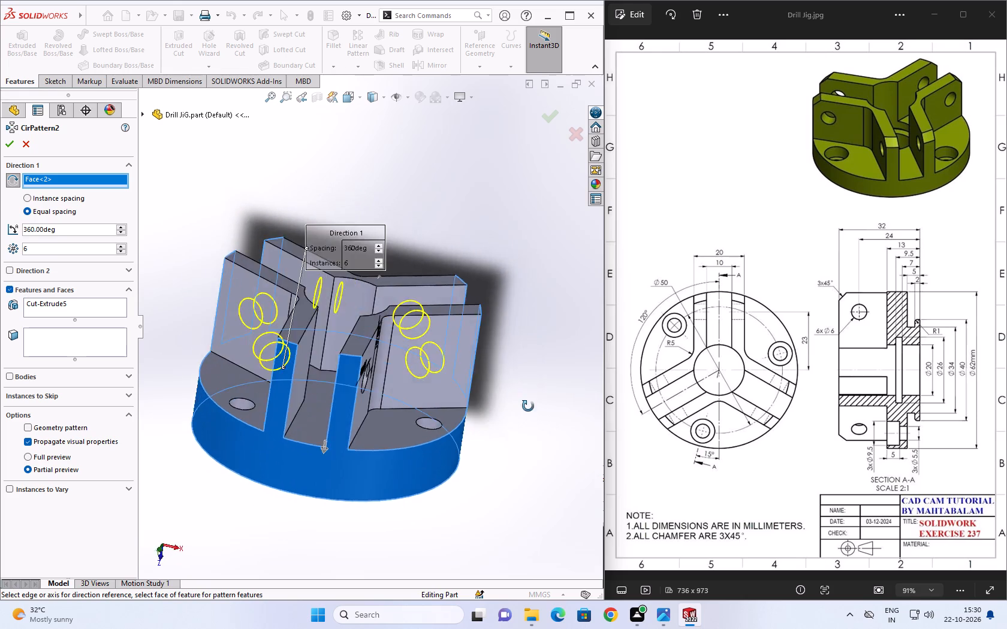
middle_click_drag(528, 406, 566, 367)
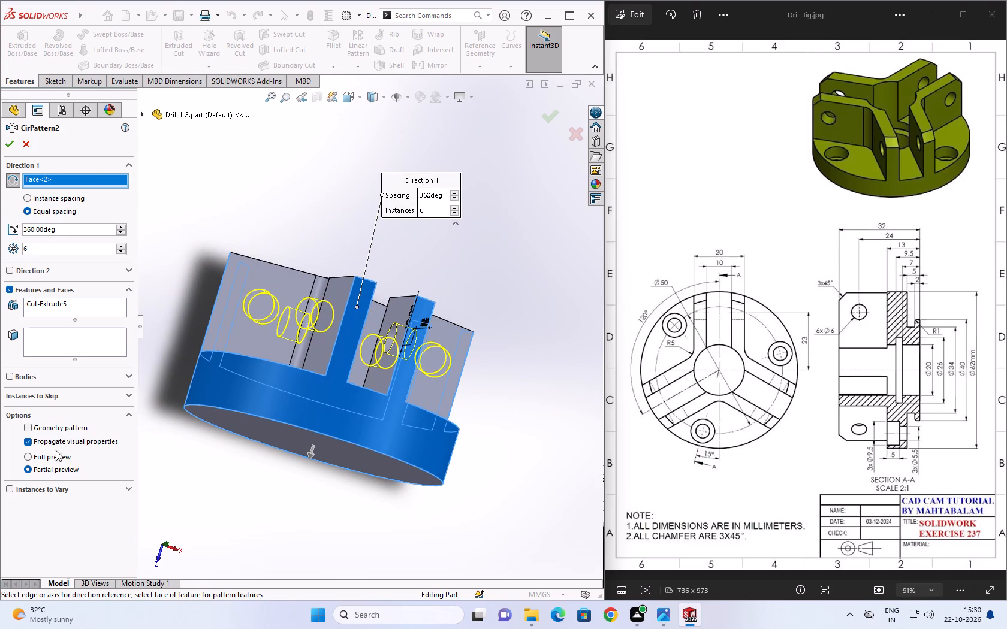
left_click(27, 461)
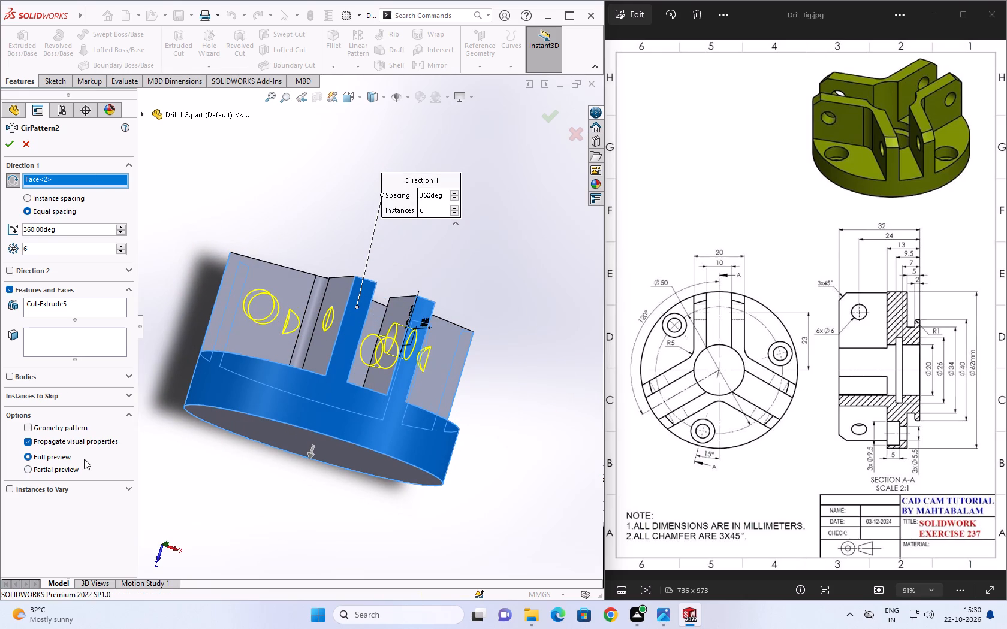
middle_click_drag(379, 382, 318, 387)
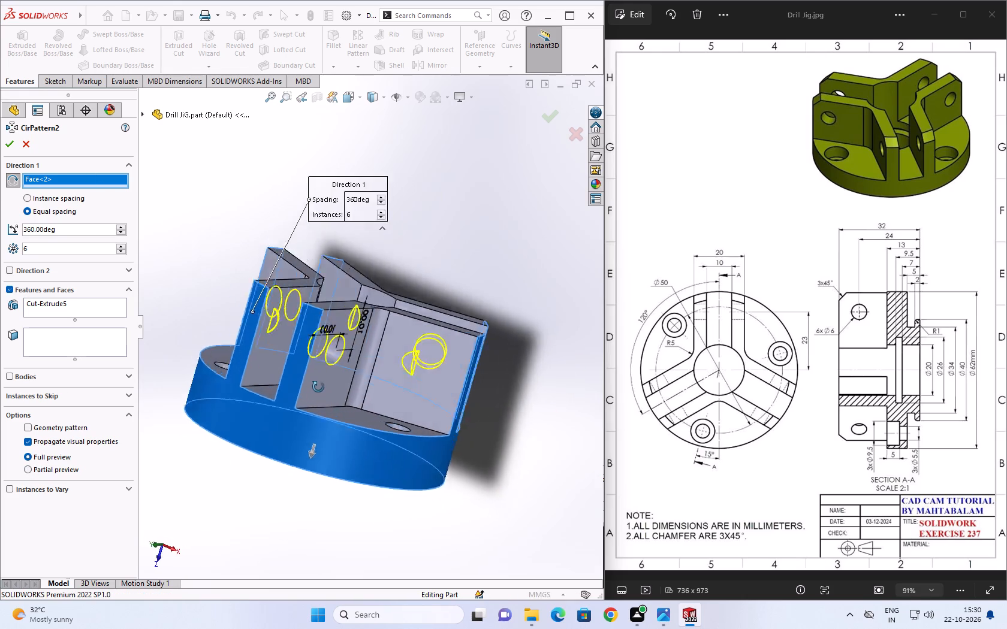
middle_click_drag(318, 387, 594, 447)
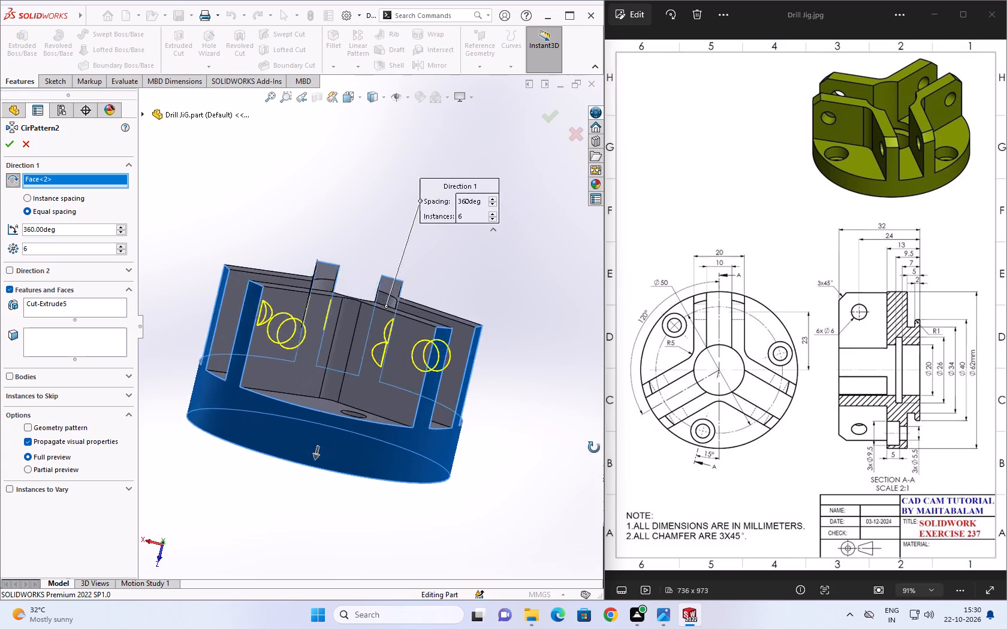
middle_click_drag(594, 447, 790, 483)
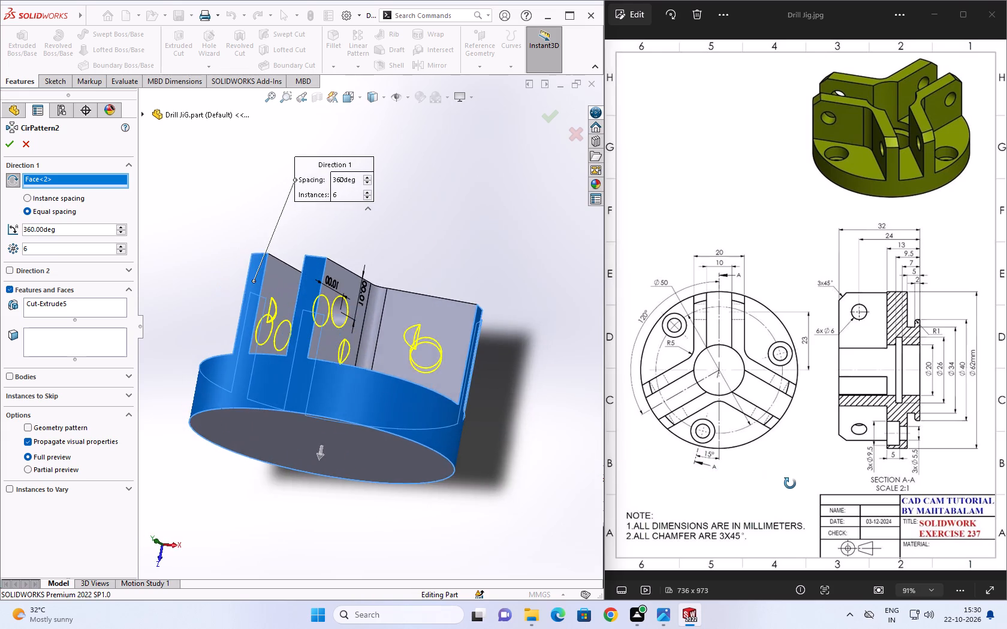
middle_click_drag(790, 483, 443, 589)
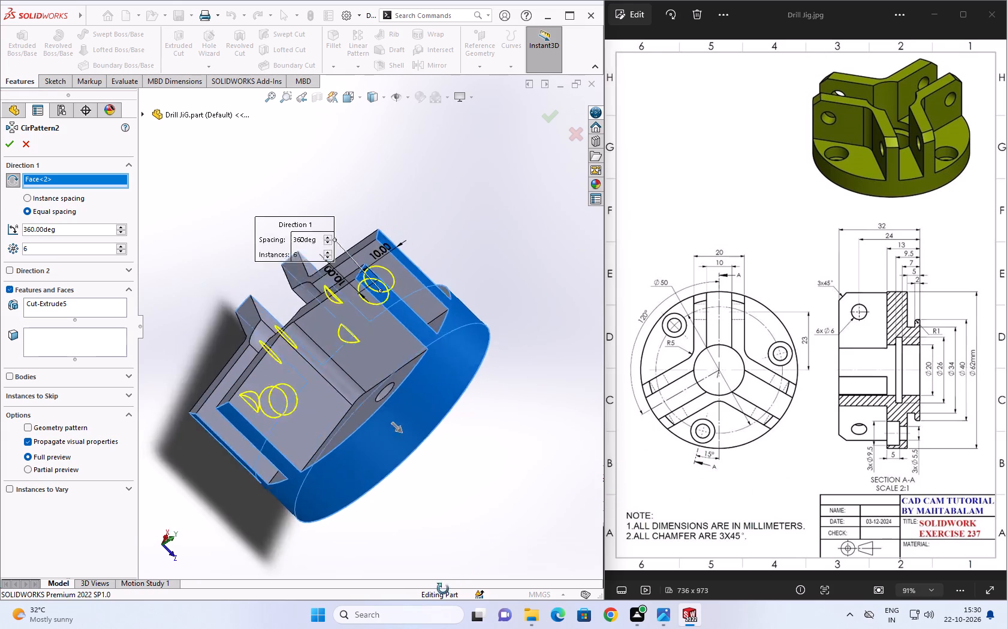
middle_click_drag(443, 589, 429, 599)
left_click(5, 145)
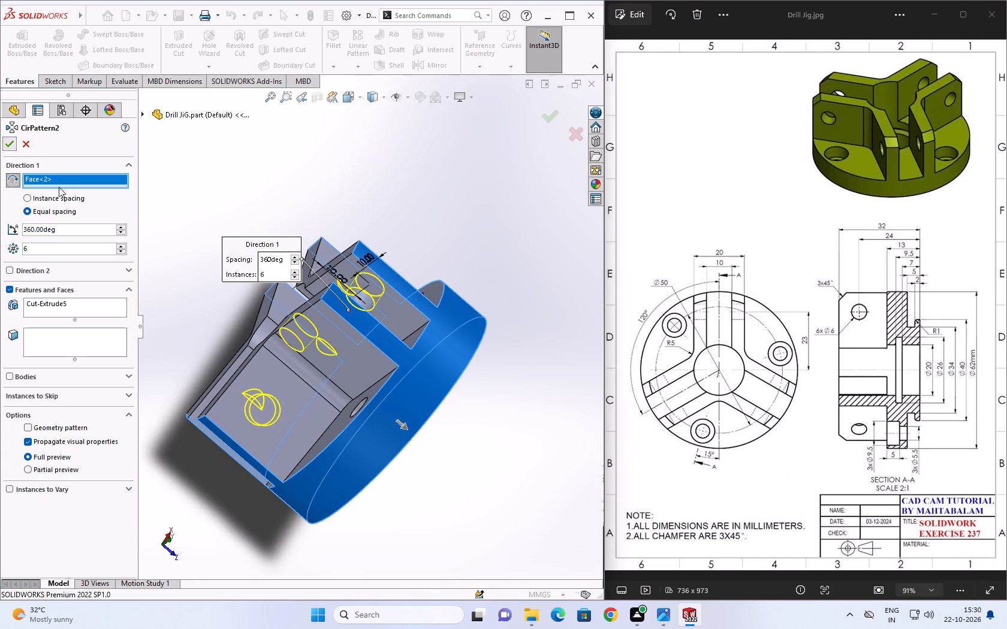
Examine the patterned cross holes on all the ribs from several sides against the drawing.
middle_click_drag(320, 338, 450, 261)
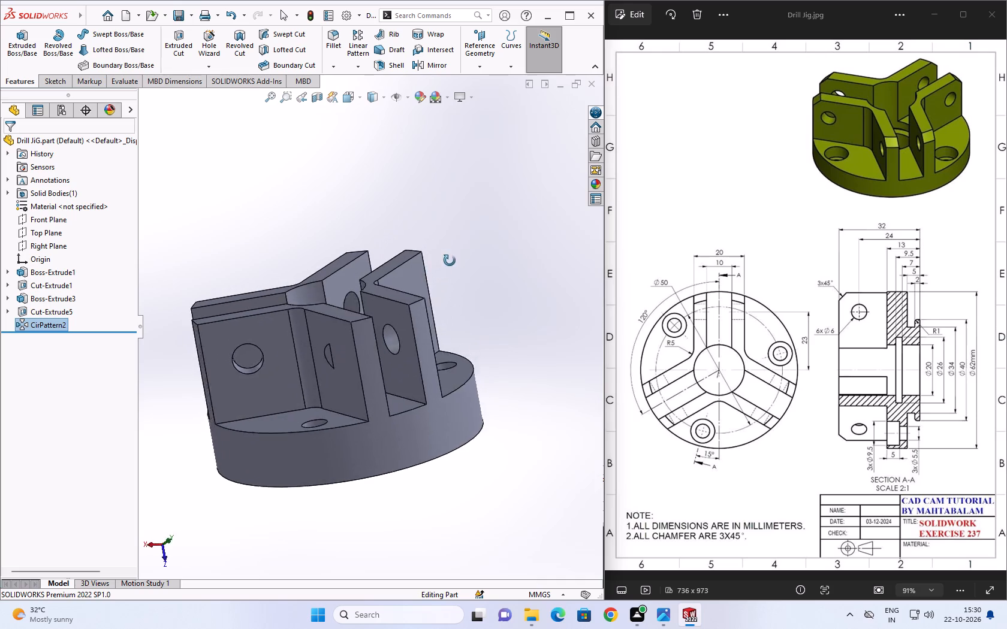
middle_click_drag(450, 261, 518, 235)
middle_click_drag(358, 351, 559, 368)
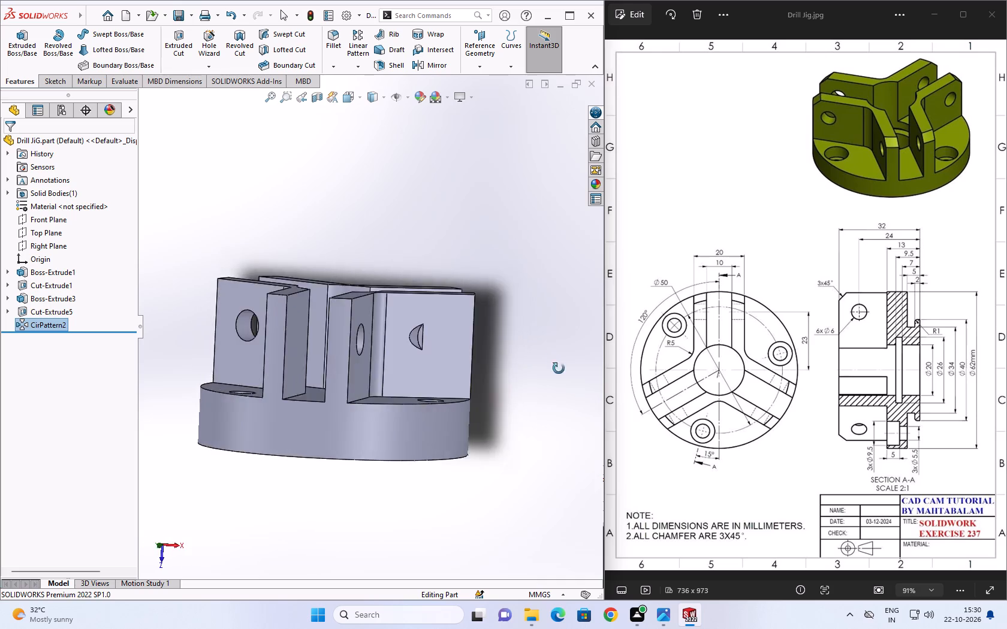
middle_click_drag(559, 368, 389, 515)
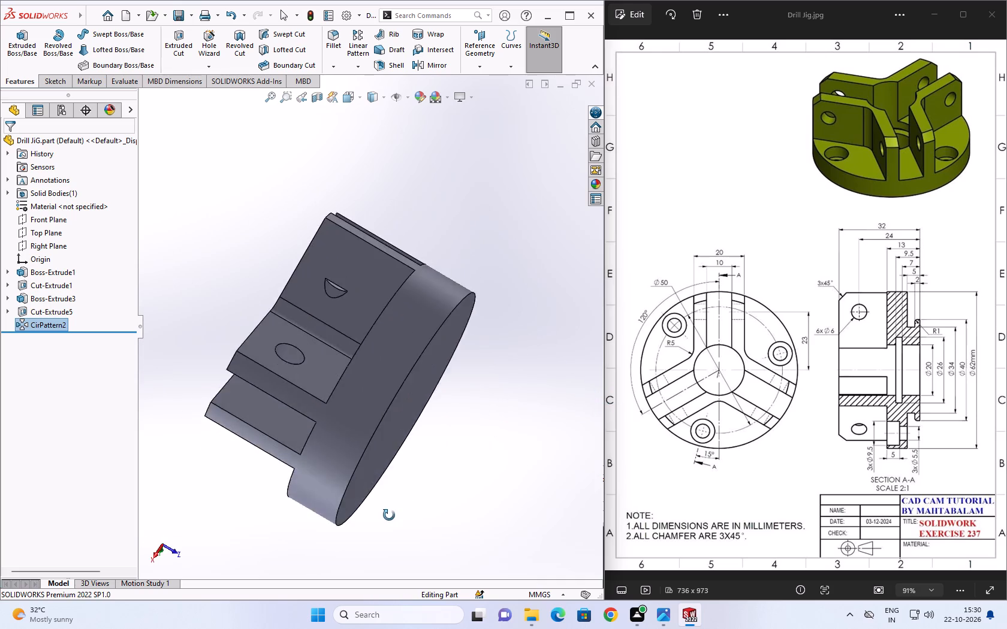
middle_click_drag(389, 515, 360, 561)
middle_click_drag(382, 266, 439, 472)
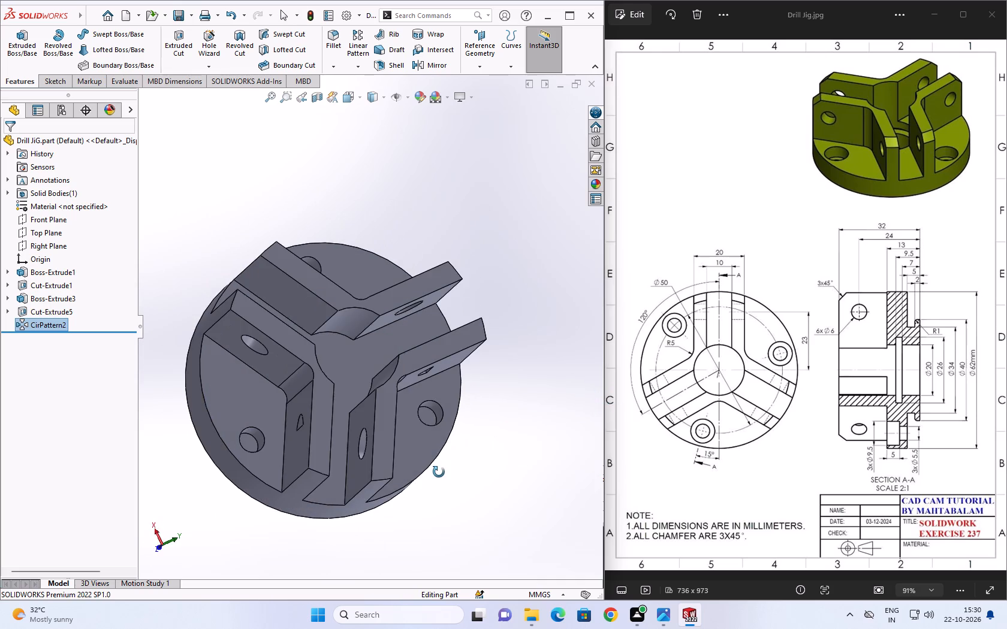
middle_click_drag(439, 472, 402, 413)
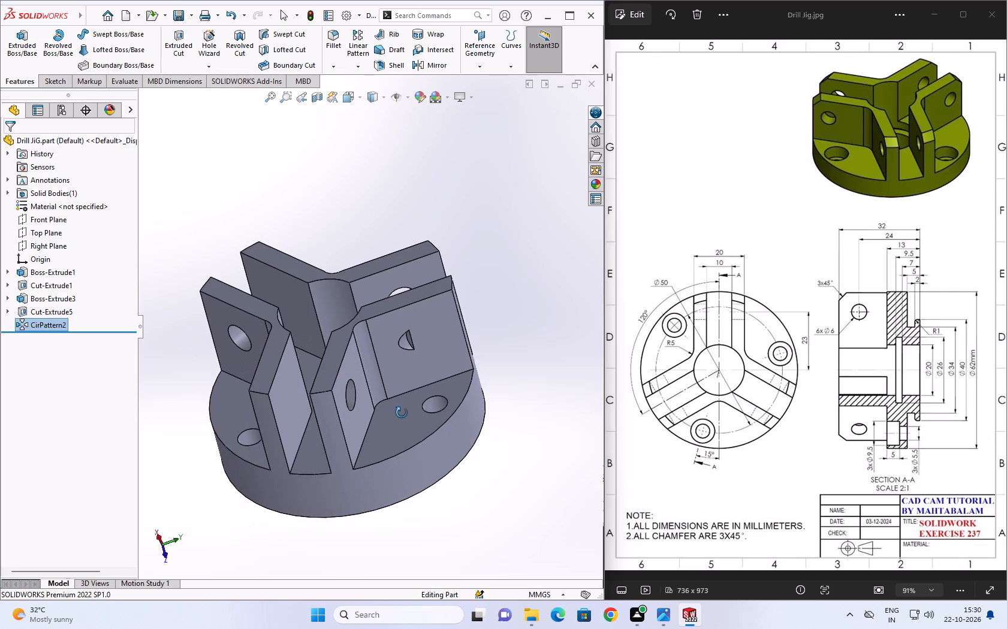
middle_click_drag(402, 413, 412, 404)
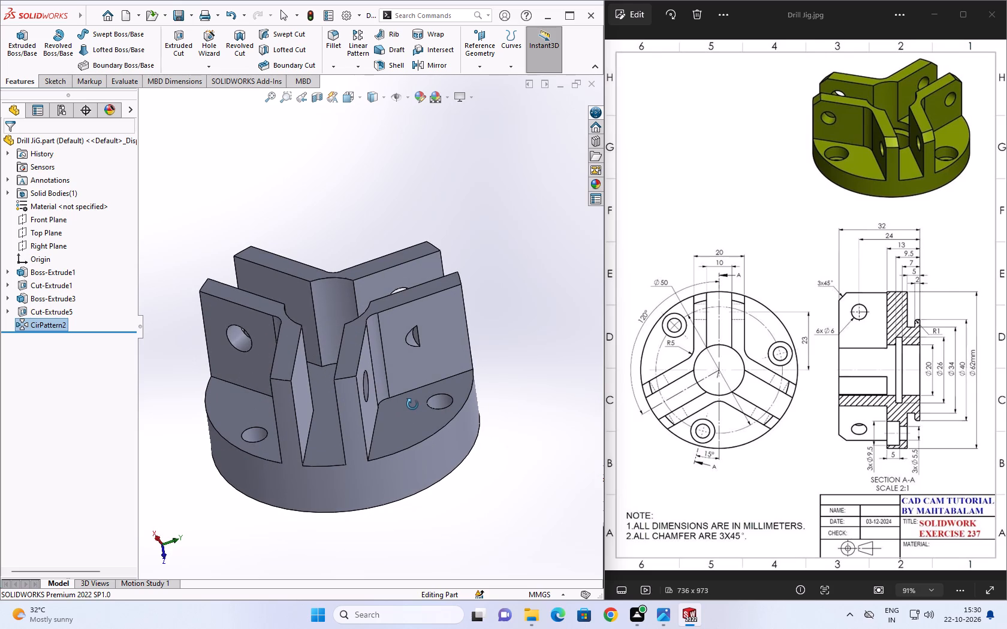
middle_click_drag(412, 404, 653, 361)
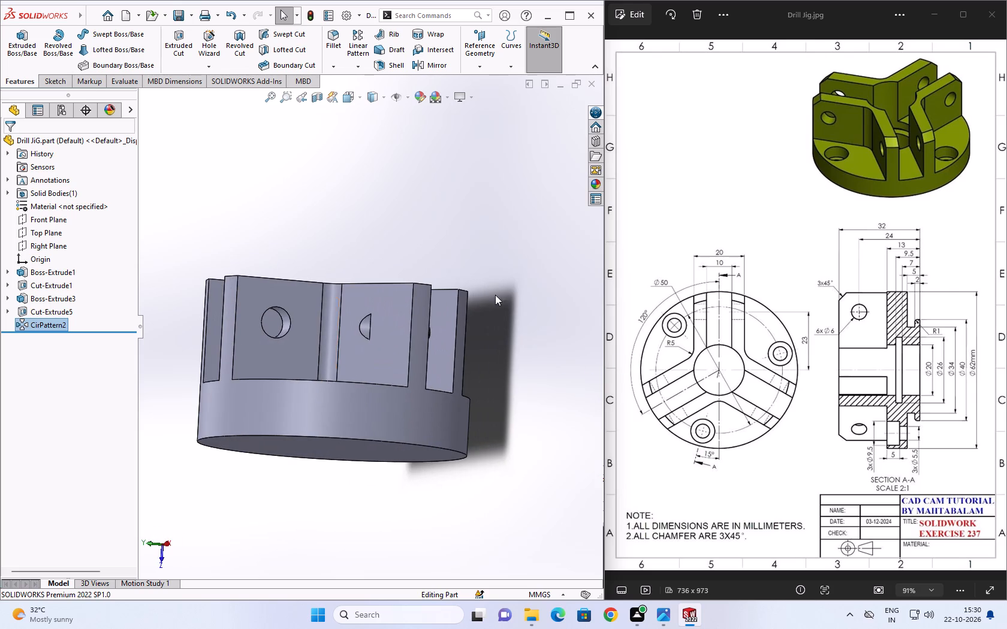
middle_click_drag(439, 246, 498, 352)
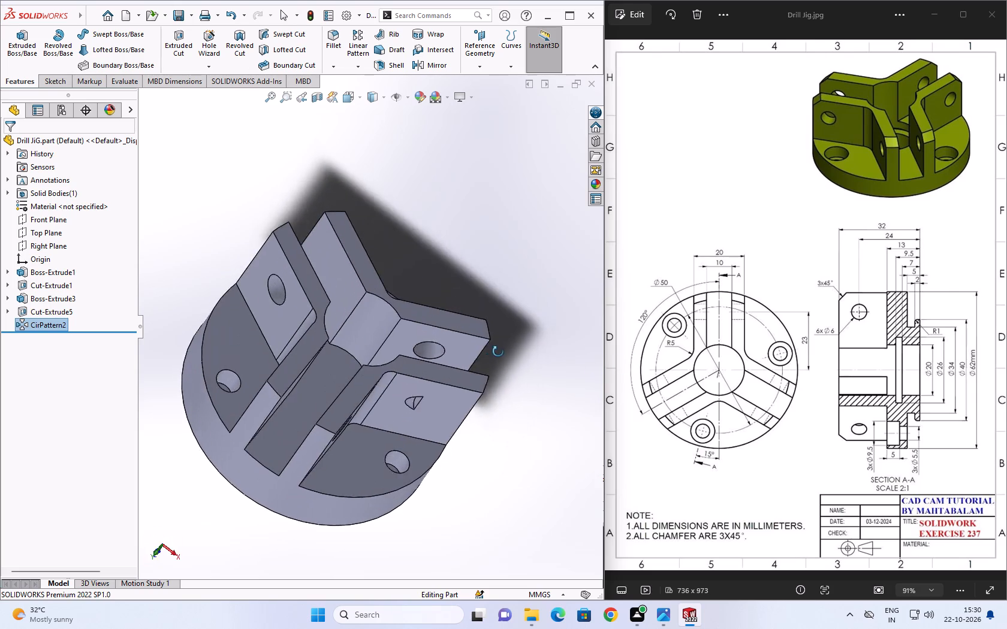
middle_click_drag(498, 352, 320, 319)
scroll(367, 295, "down", 1)
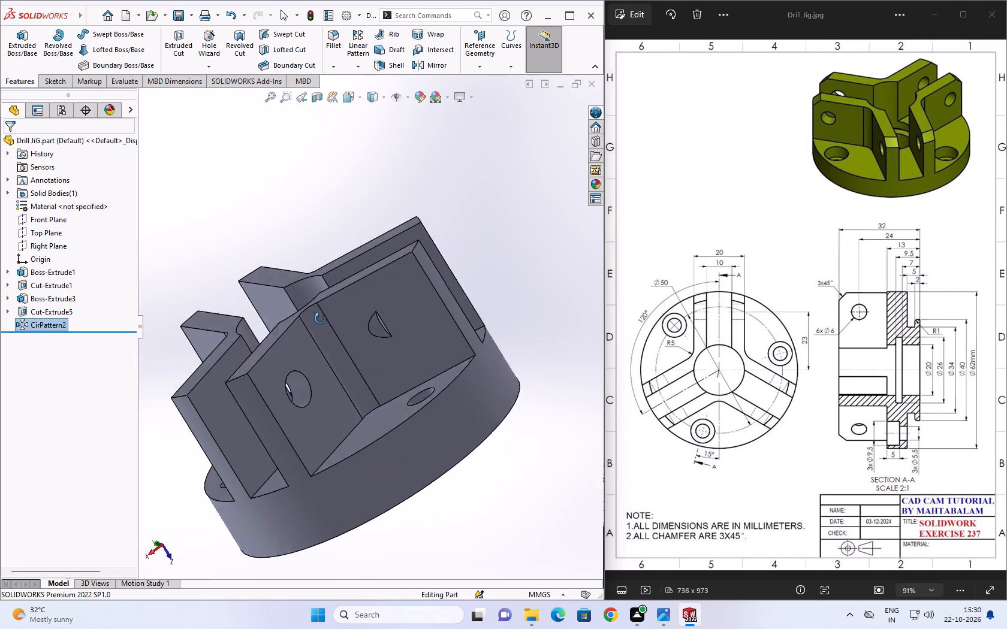
middle_click_drag(320, 319, 257, 506)
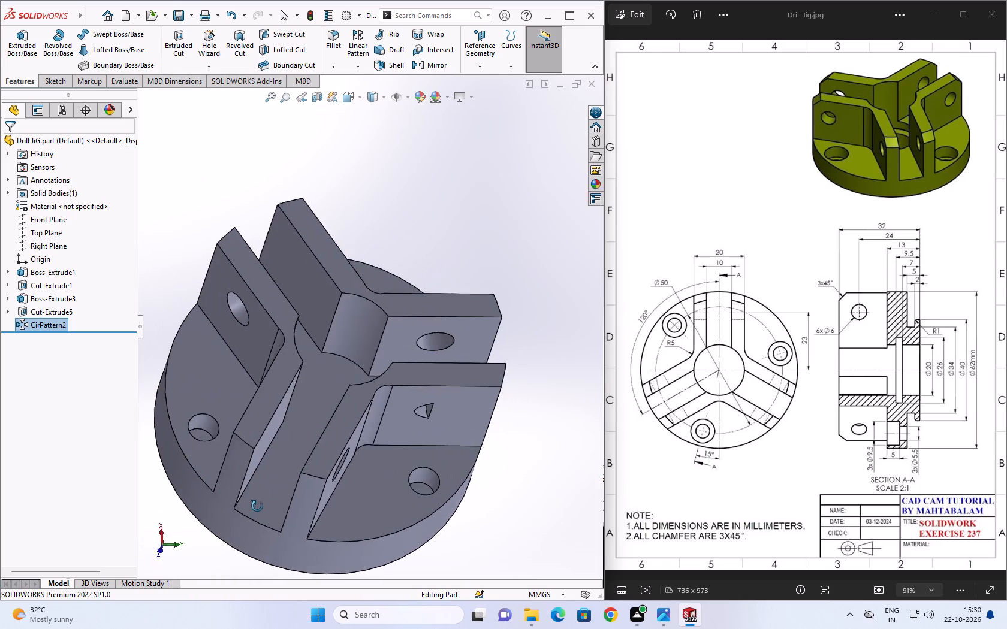
middle_click_drag(257, 506, 379, 590)
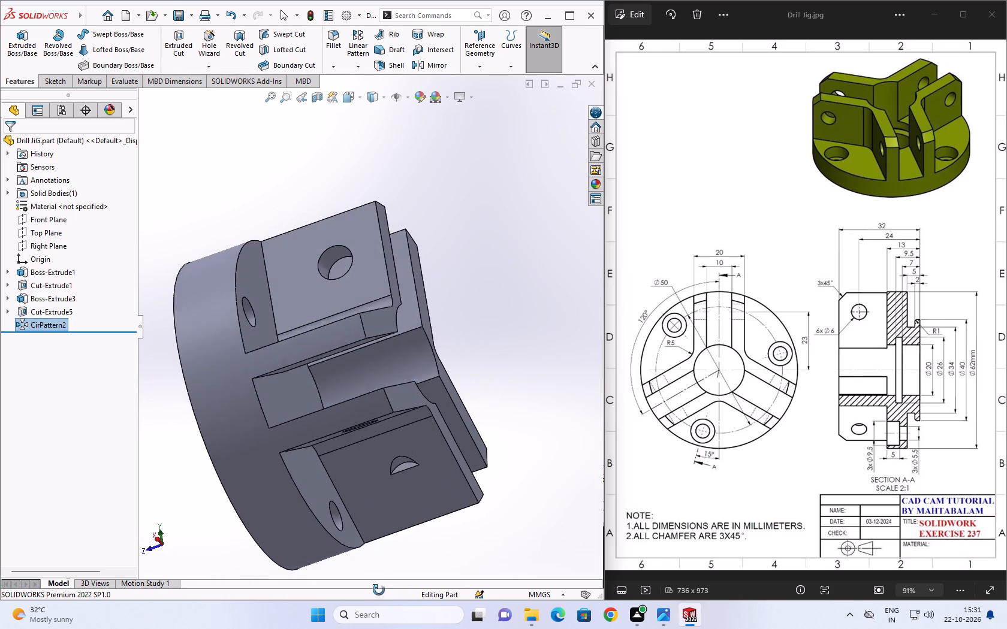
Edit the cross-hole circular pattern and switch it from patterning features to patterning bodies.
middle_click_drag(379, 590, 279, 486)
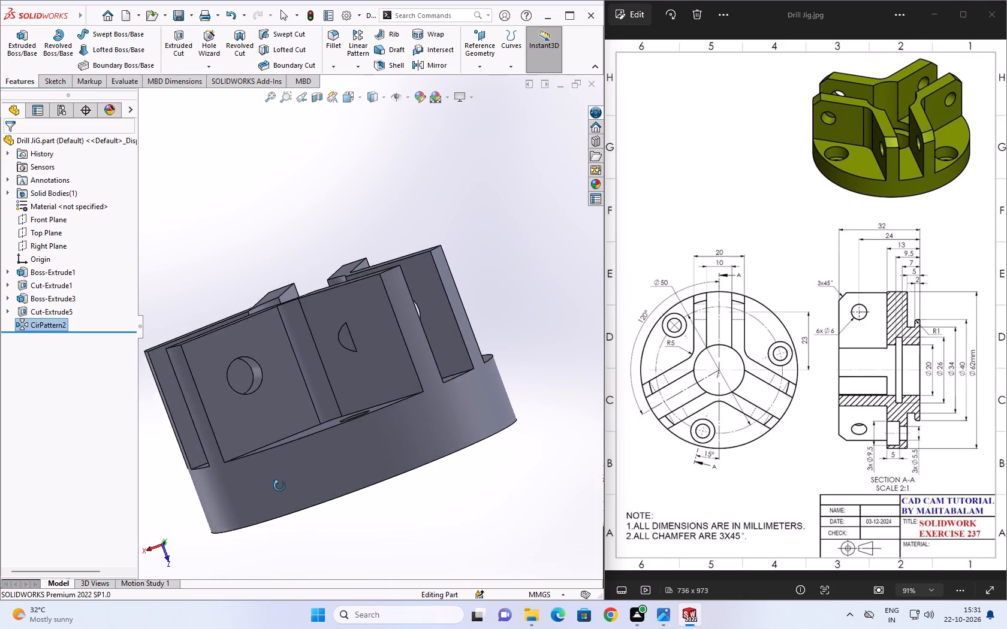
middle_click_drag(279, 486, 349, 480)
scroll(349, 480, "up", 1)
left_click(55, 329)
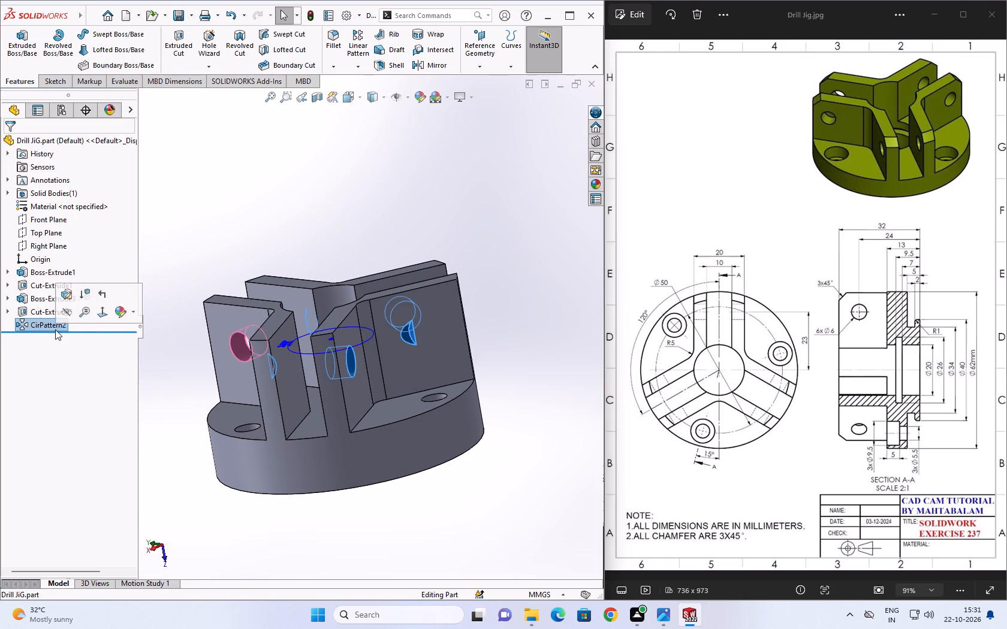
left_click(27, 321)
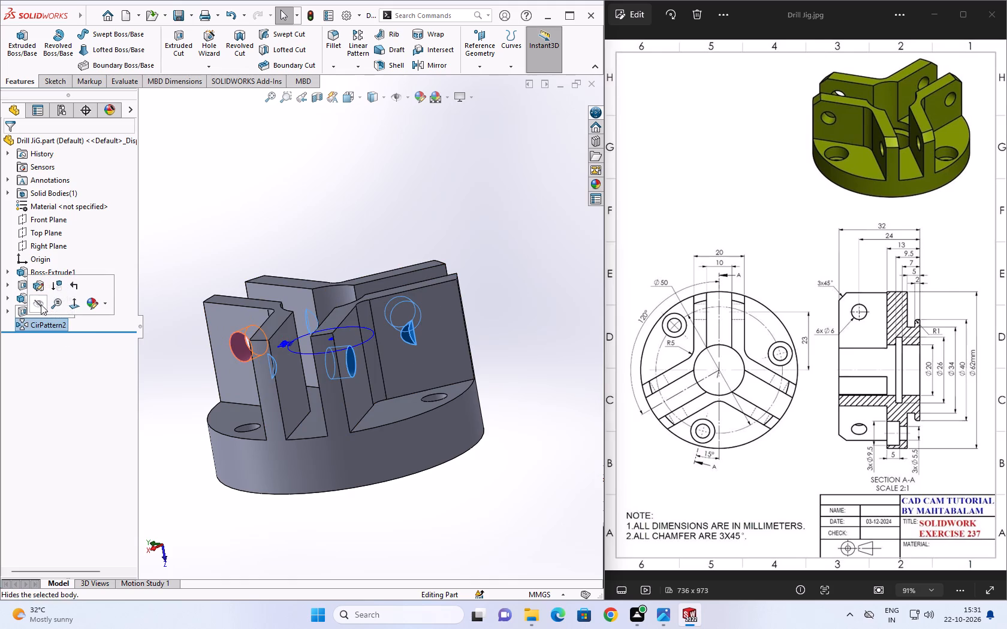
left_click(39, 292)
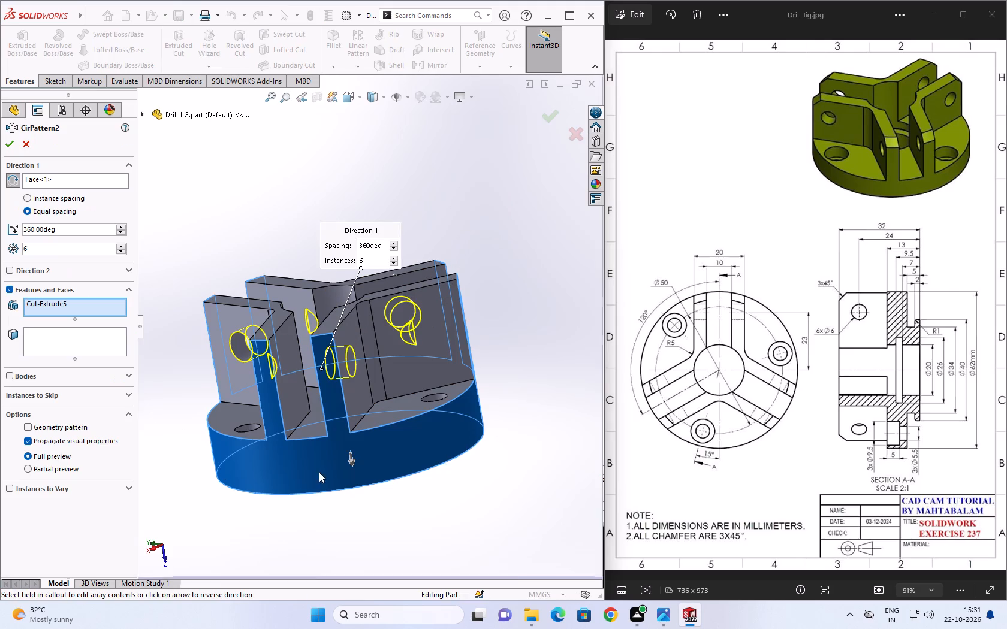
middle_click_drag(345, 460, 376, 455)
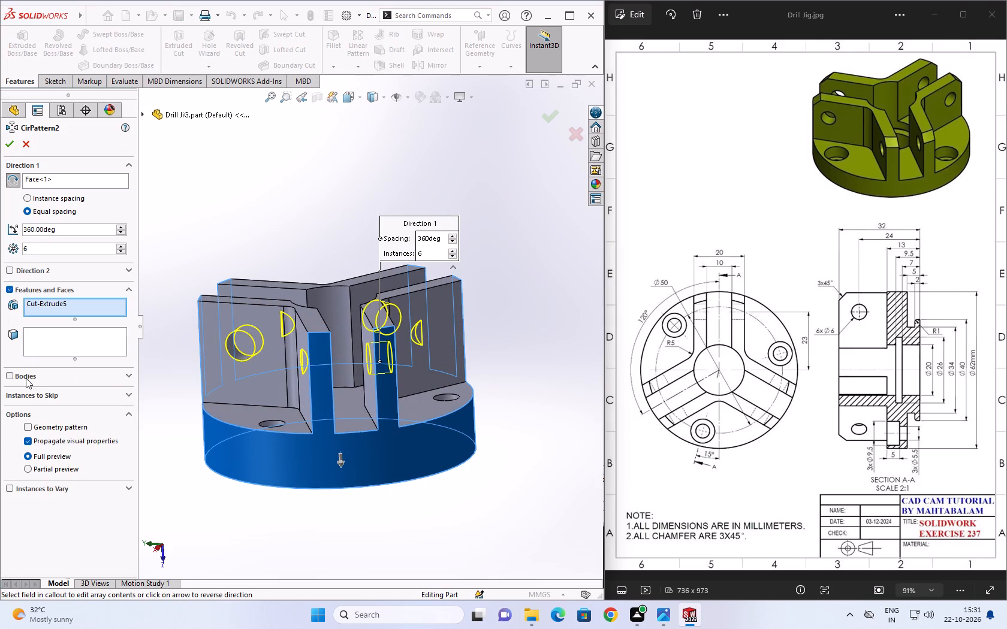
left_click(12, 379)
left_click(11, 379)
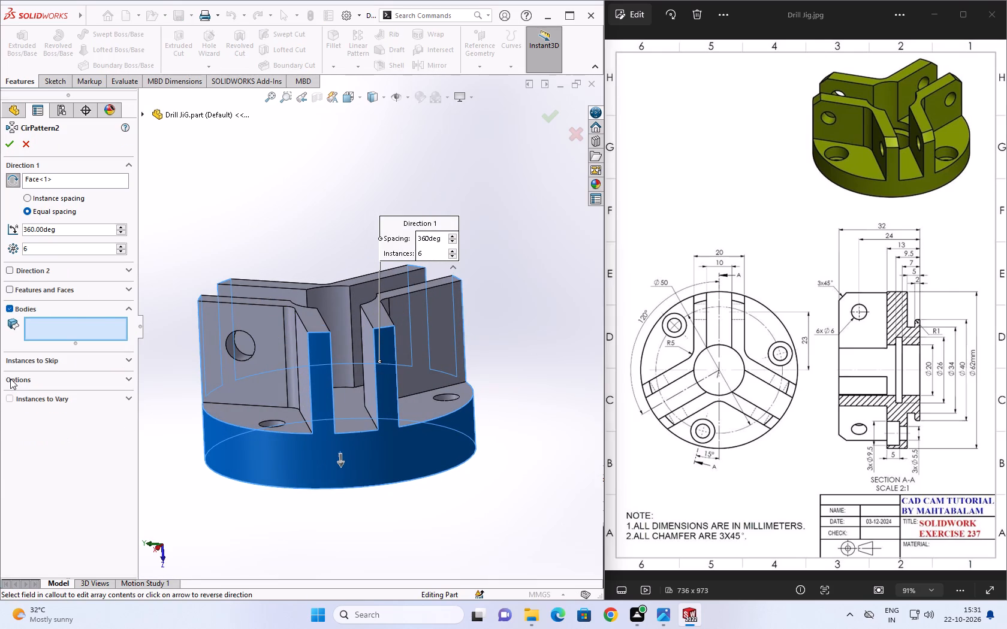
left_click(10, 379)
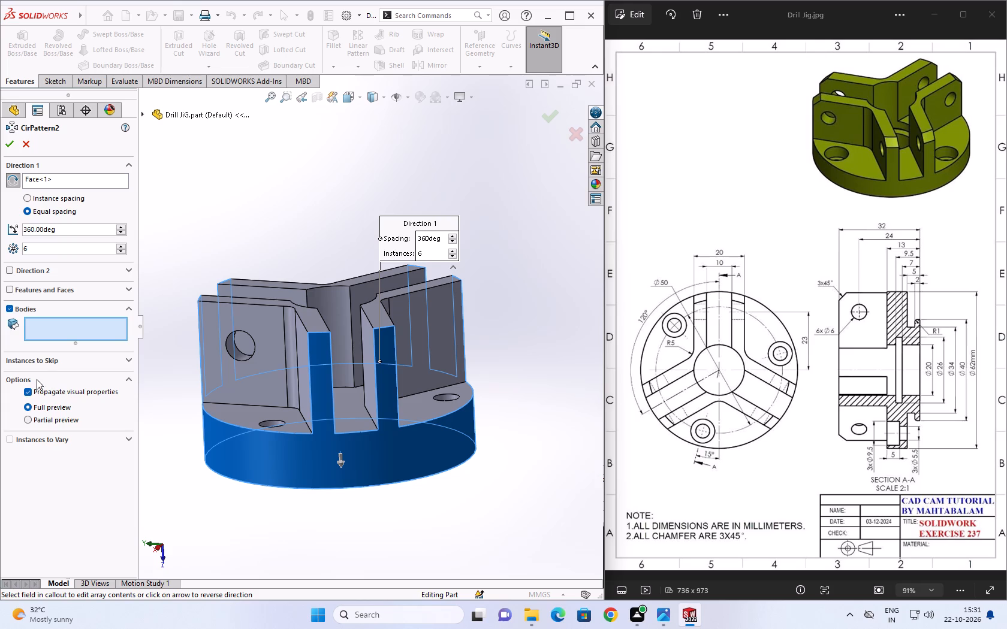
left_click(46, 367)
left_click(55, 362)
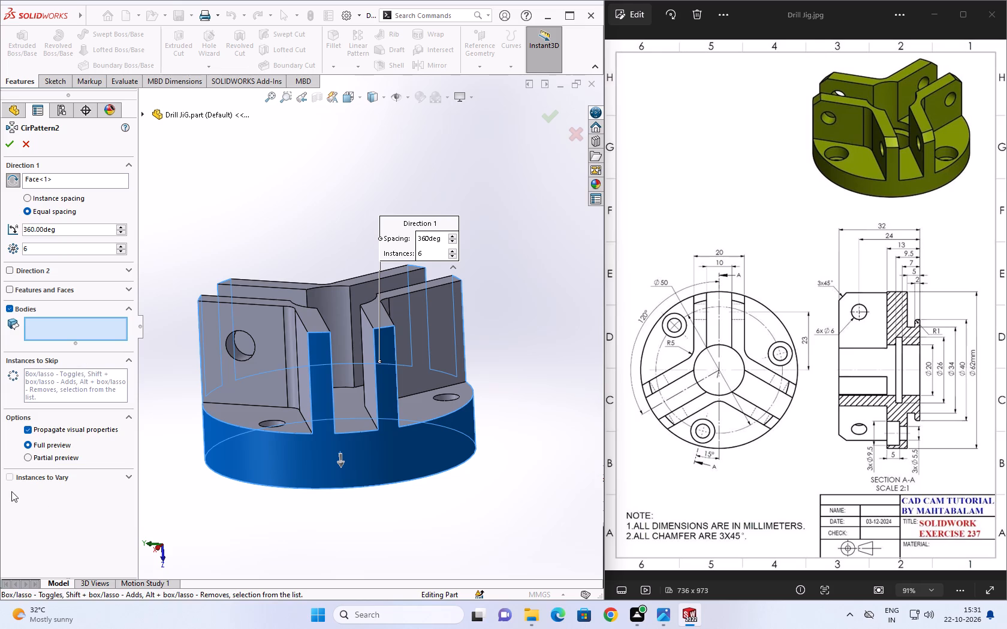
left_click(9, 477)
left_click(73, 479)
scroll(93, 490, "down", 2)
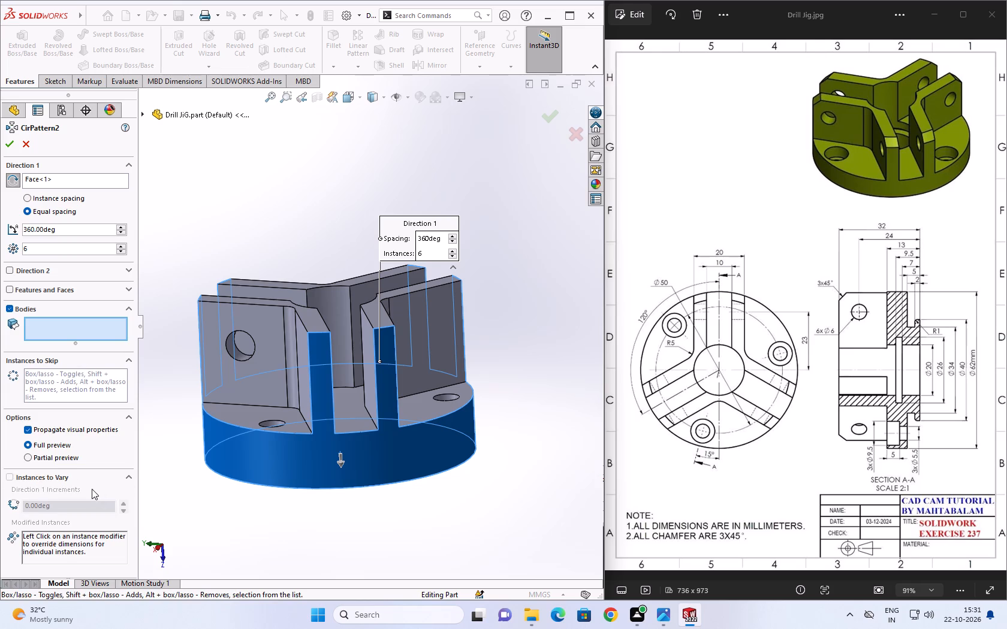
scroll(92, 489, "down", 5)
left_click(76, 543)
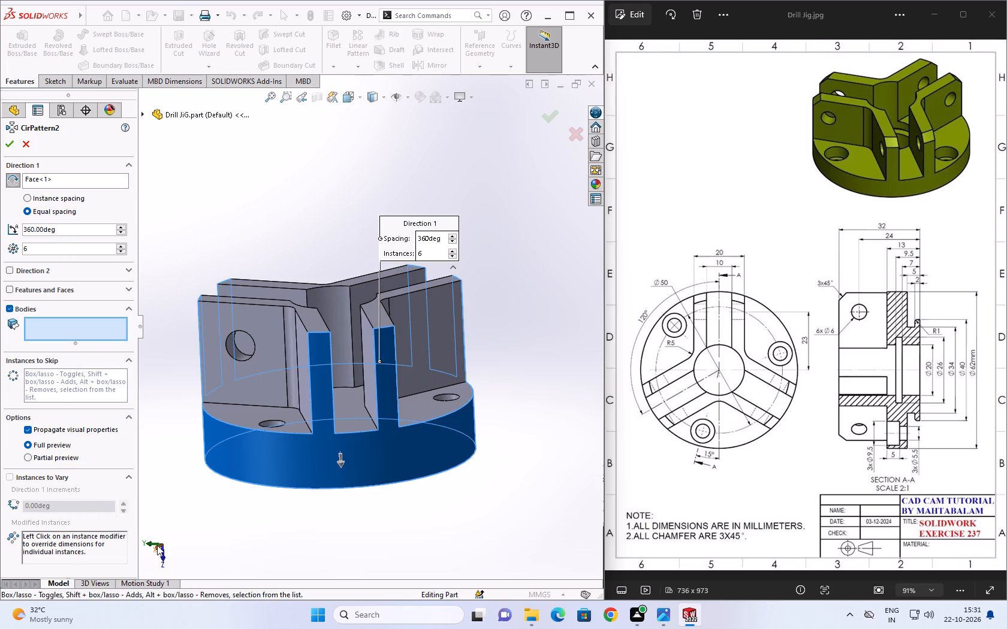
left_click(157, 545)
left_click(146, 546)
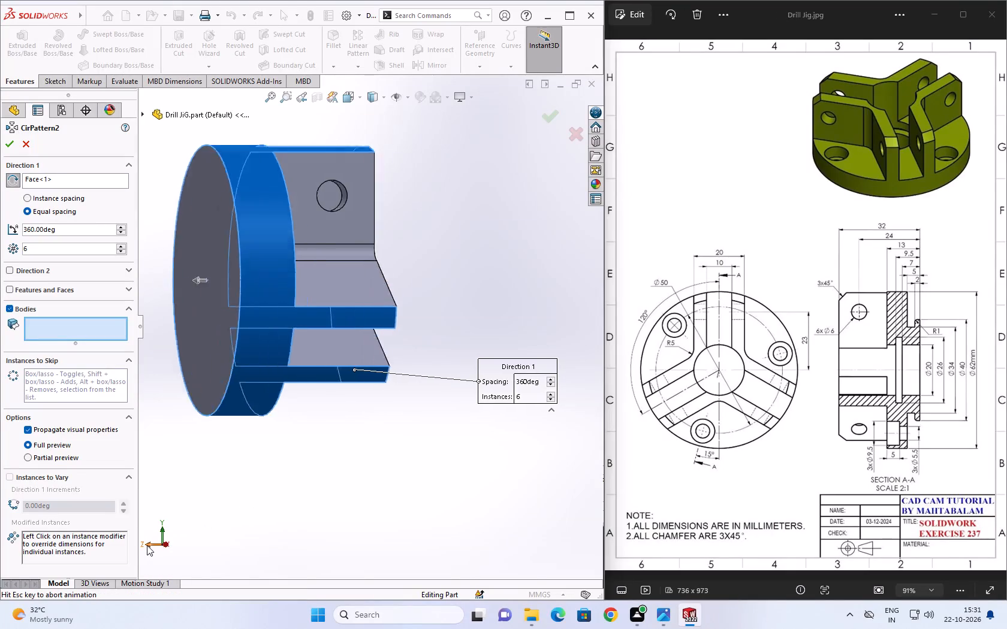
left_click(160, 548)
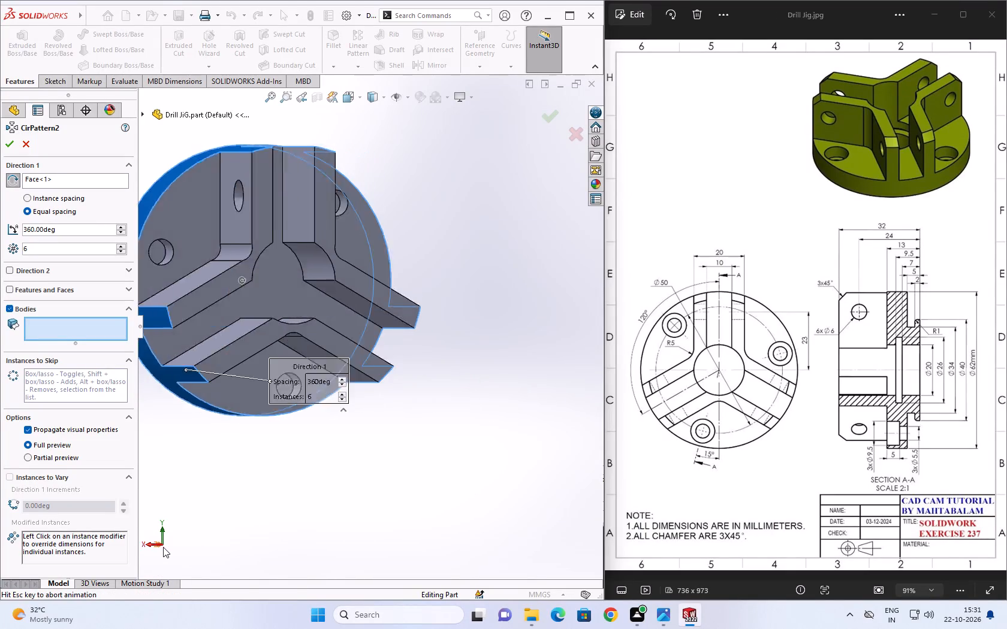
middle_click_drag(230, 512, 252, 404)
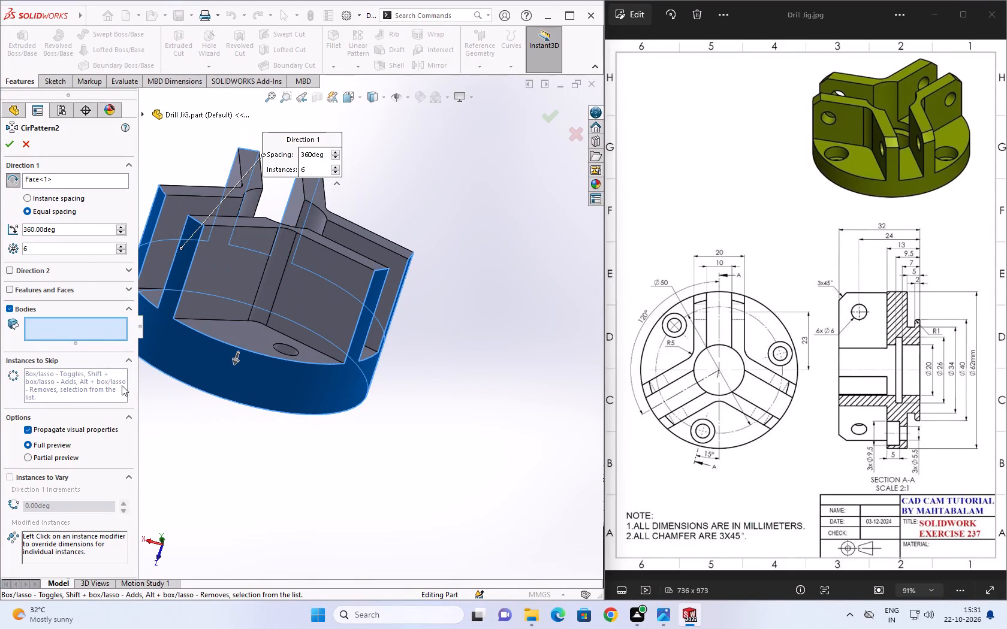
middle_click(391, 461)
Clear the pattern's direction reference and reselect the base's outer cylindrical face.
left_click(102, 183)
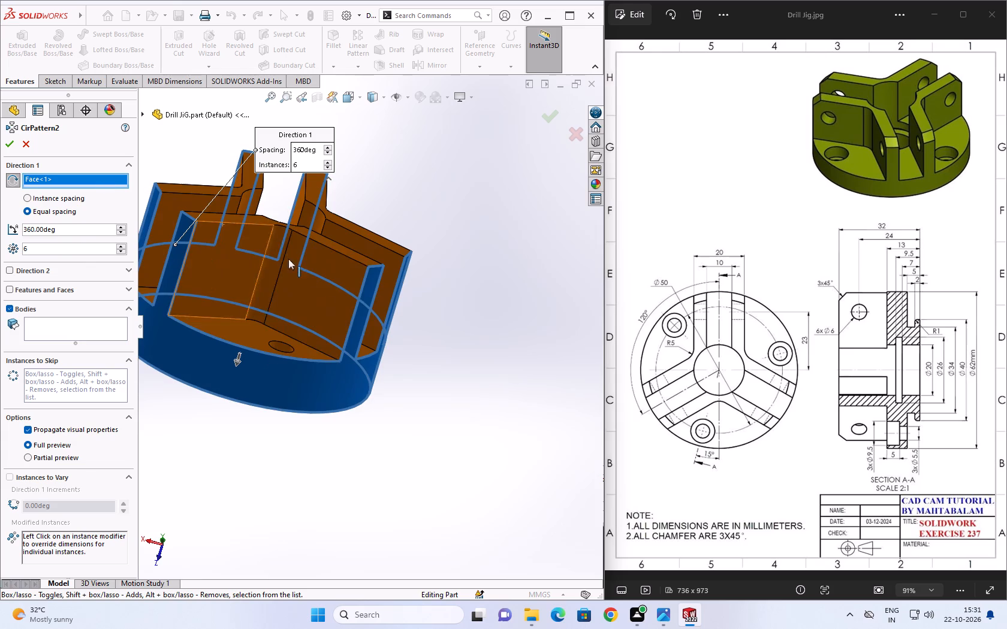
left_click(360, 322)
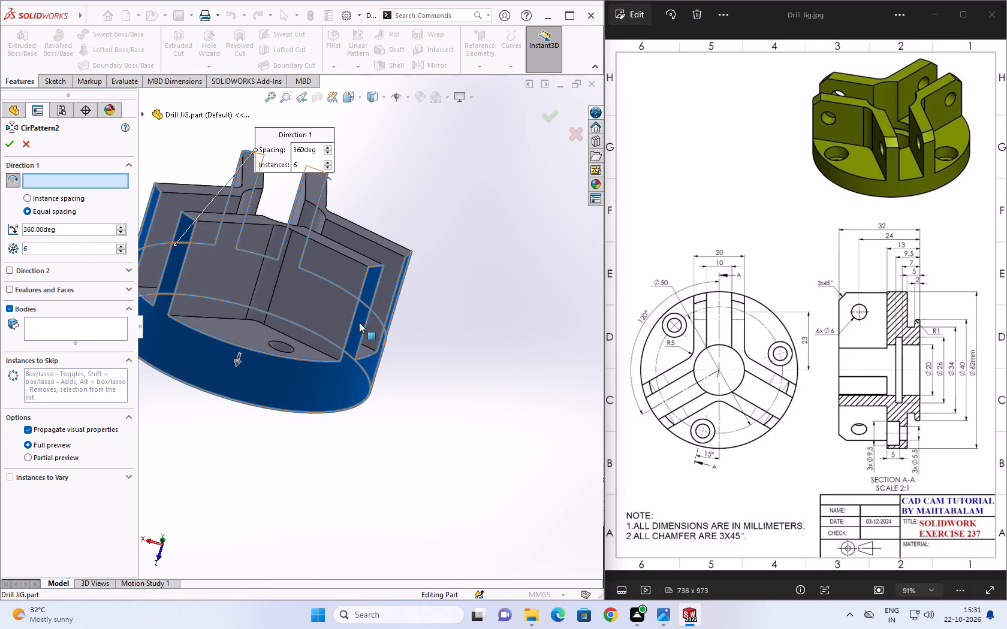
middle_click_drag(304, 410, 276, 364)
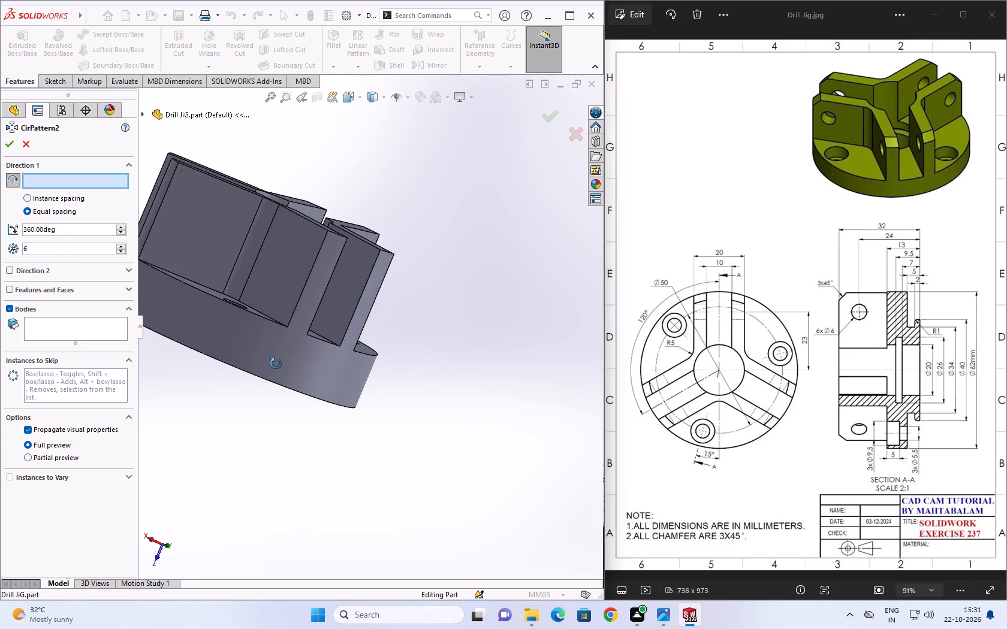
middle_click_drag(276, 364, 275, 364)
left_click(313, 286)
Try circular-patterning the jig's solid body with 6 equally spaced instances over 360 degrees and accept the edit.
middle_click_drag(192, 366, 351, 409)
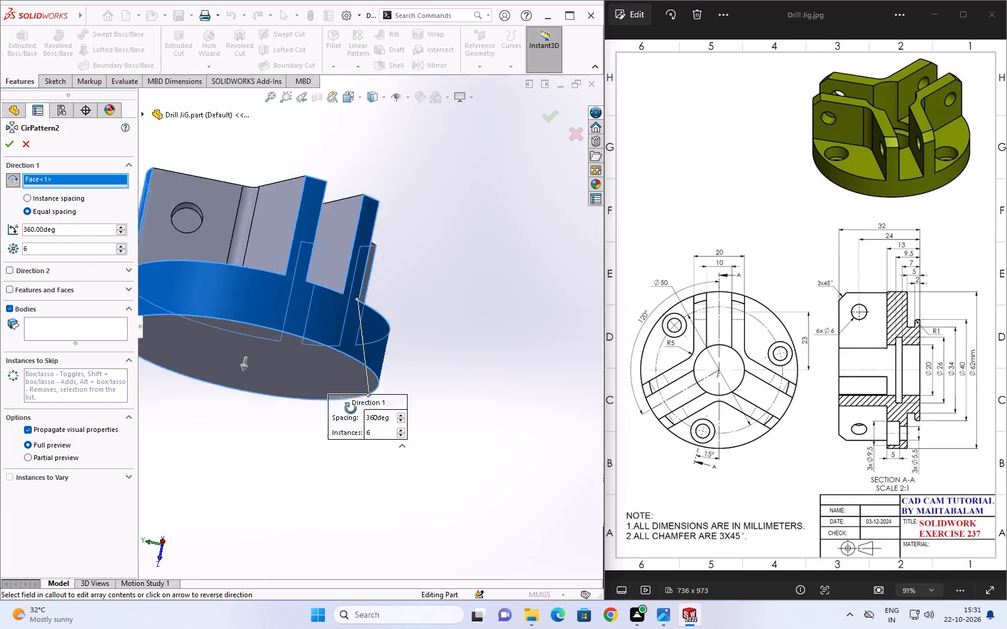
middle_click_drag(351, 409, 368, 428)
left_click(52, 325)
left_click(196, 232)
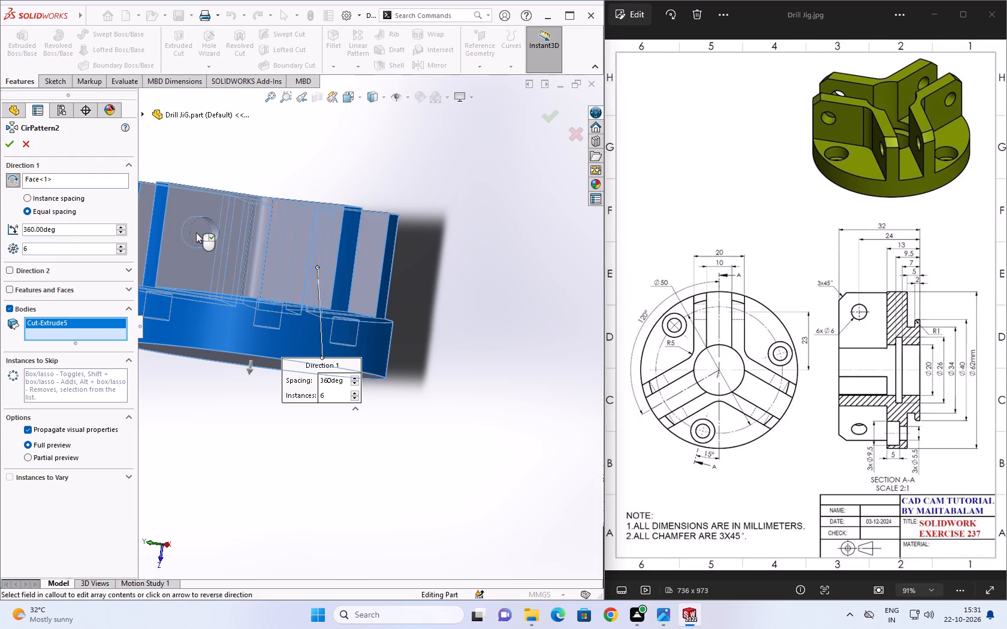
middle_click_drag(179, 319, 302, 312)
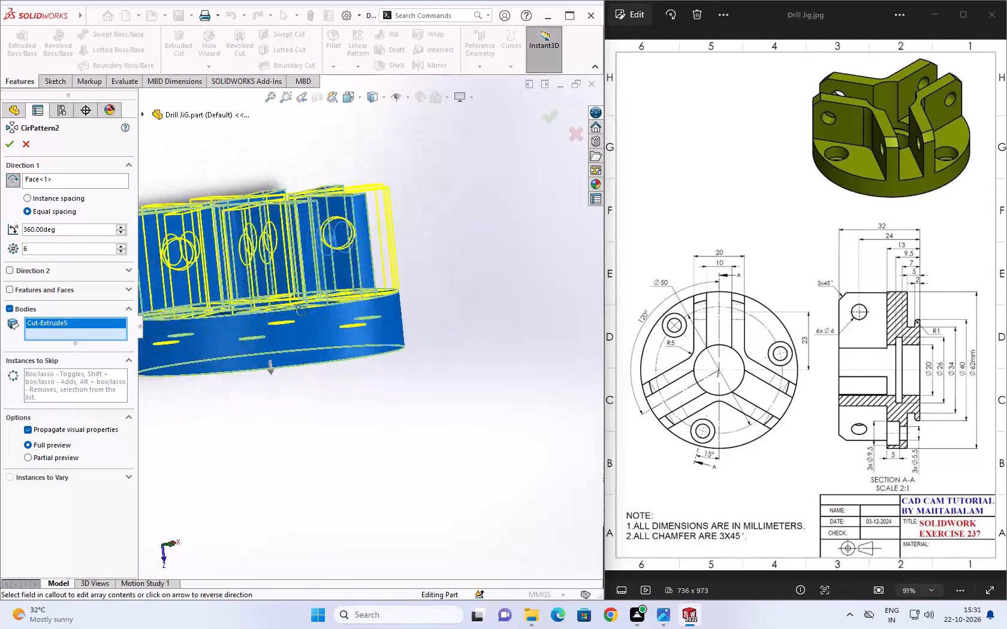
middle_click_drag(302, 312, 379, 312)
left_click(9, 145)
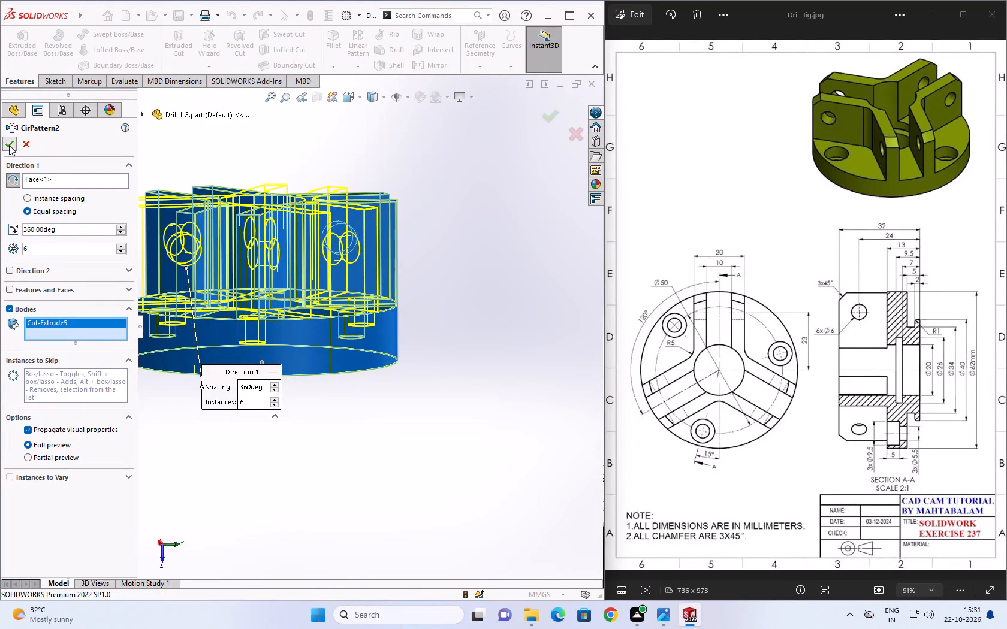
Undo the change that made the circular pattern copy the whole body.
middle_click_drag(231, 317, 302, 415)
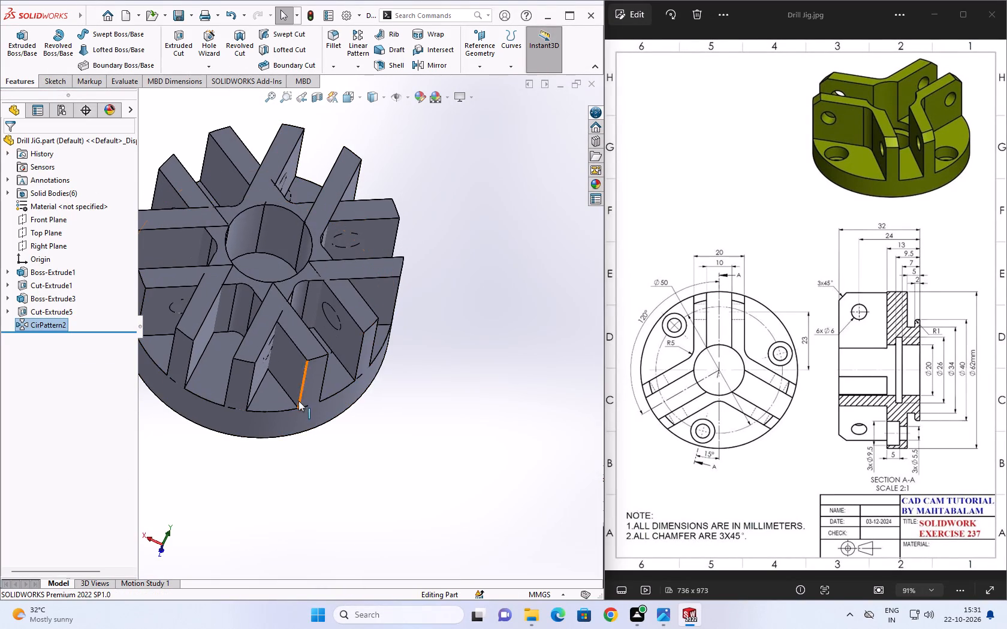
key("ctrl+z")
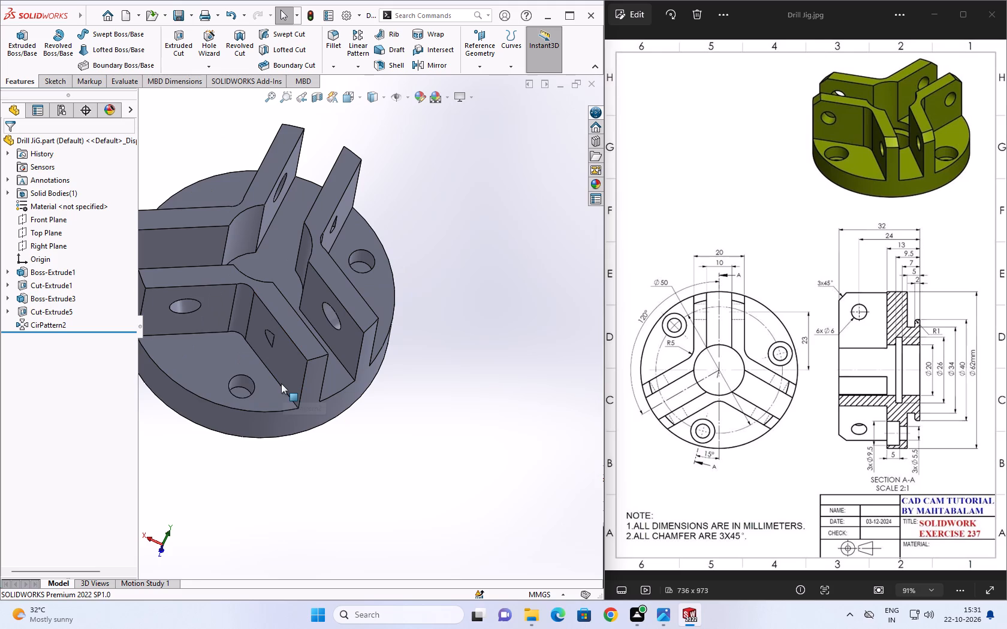
Undo the current cross-hole circular pattern and keep undoing until the earlier circular pattern is restored.
middle_click_drag(263, 374, 288, 307)
scroll(262, 356, "down", 1)
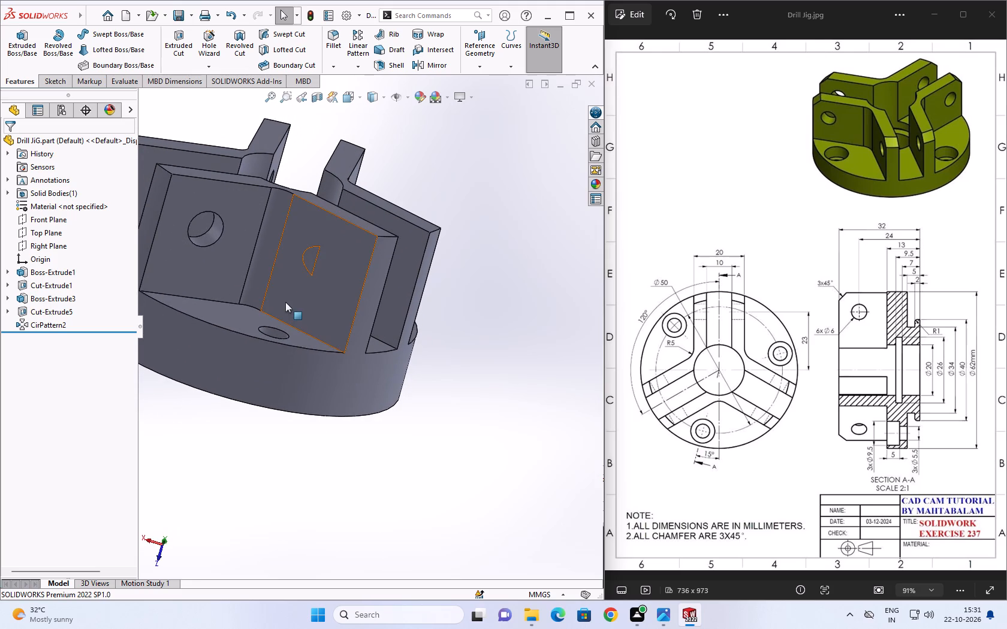
key("ctrl+z")
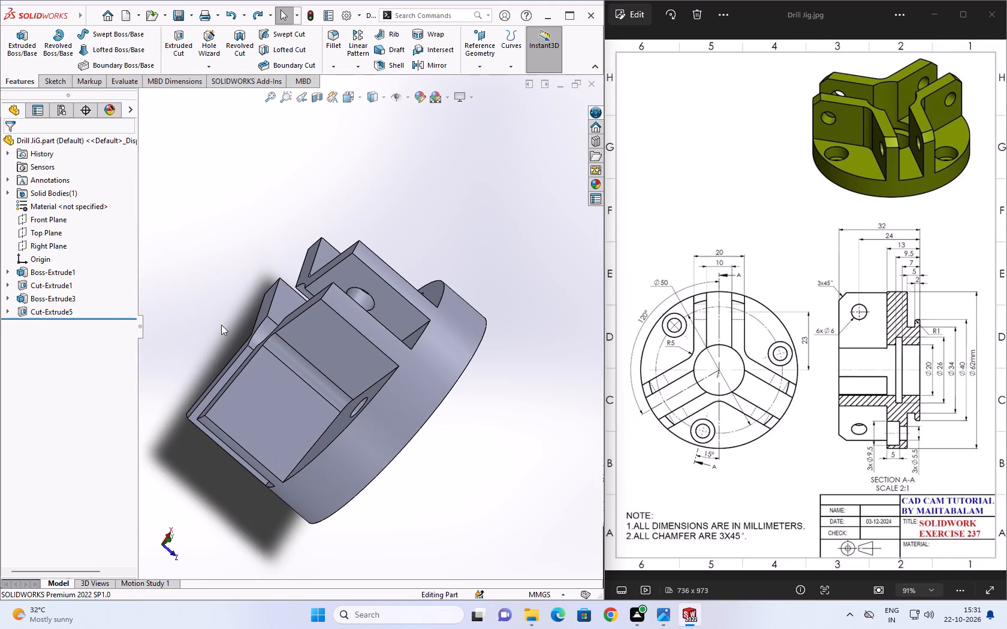
key("ctrl+z")
key("ctrl+z")
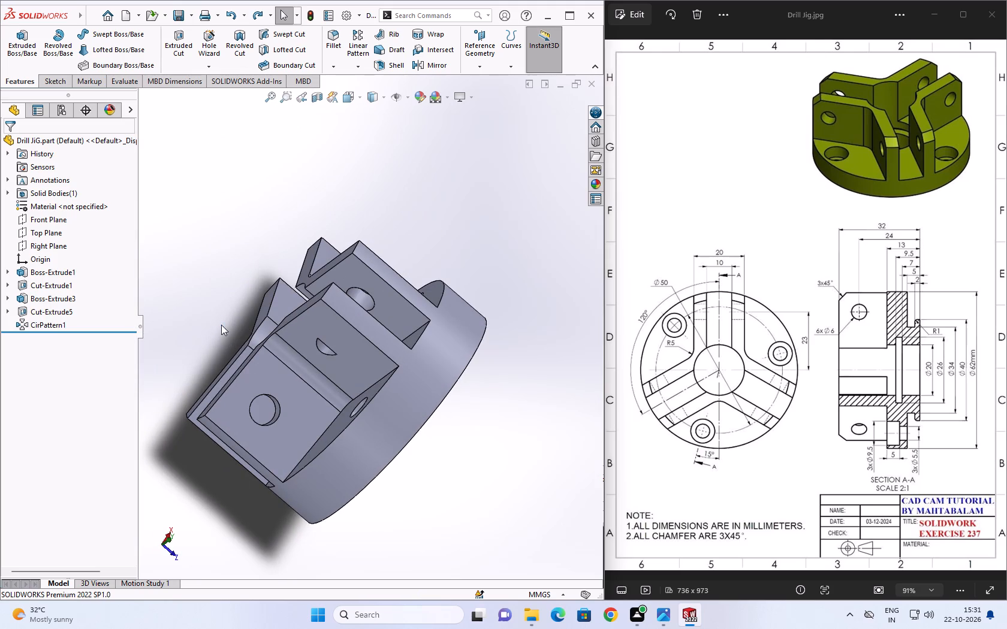
middle_click_drag(210, 439, 436, 312)
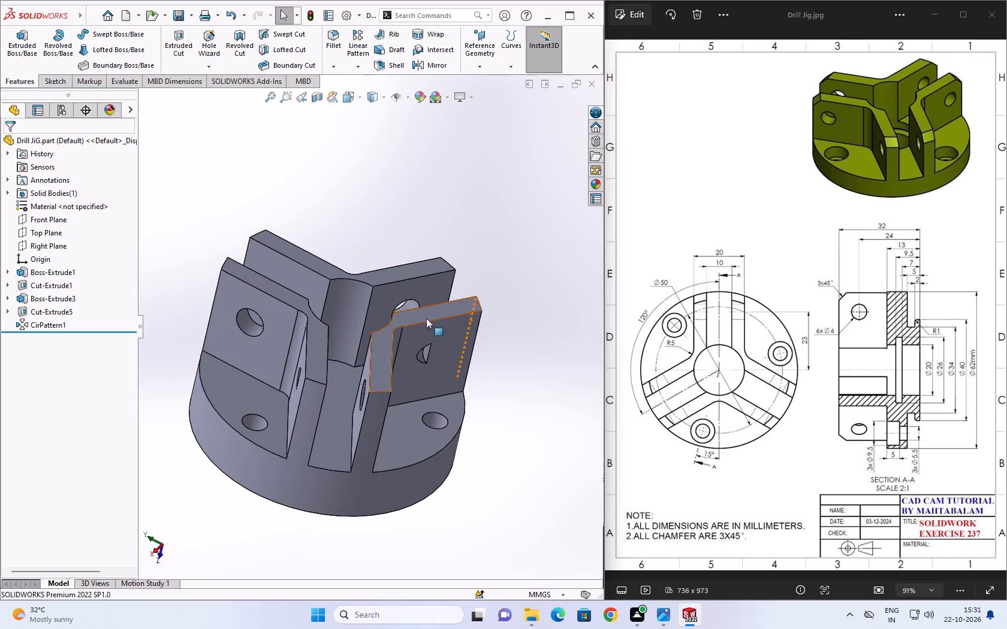
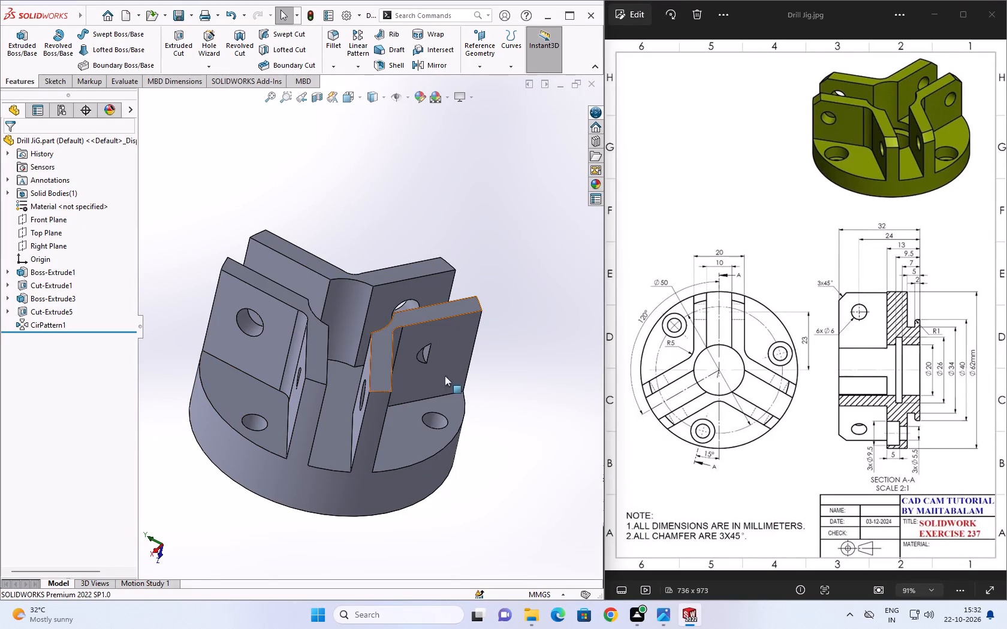
Undo the cross-hole circular pattern, its cut and the hole's sketch on the rib face.
middle_click_drag(444, 369, 375, 455)
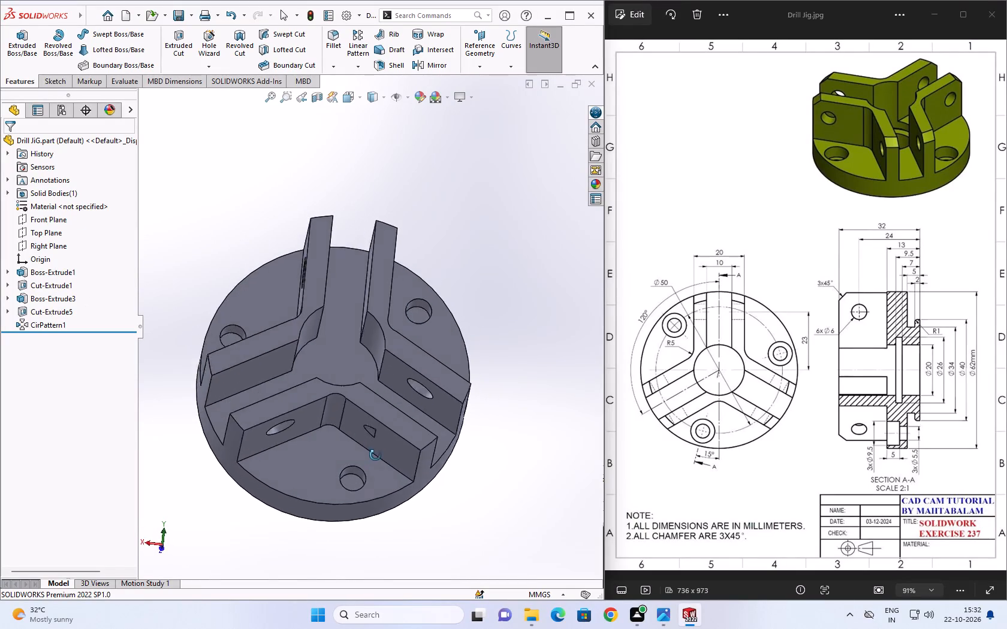
middle_click_drag(375, 455, 418, 381)
key("ctrl+z")
key("ctrl+z")
key("ctrl+z")
key("ctrl+z")
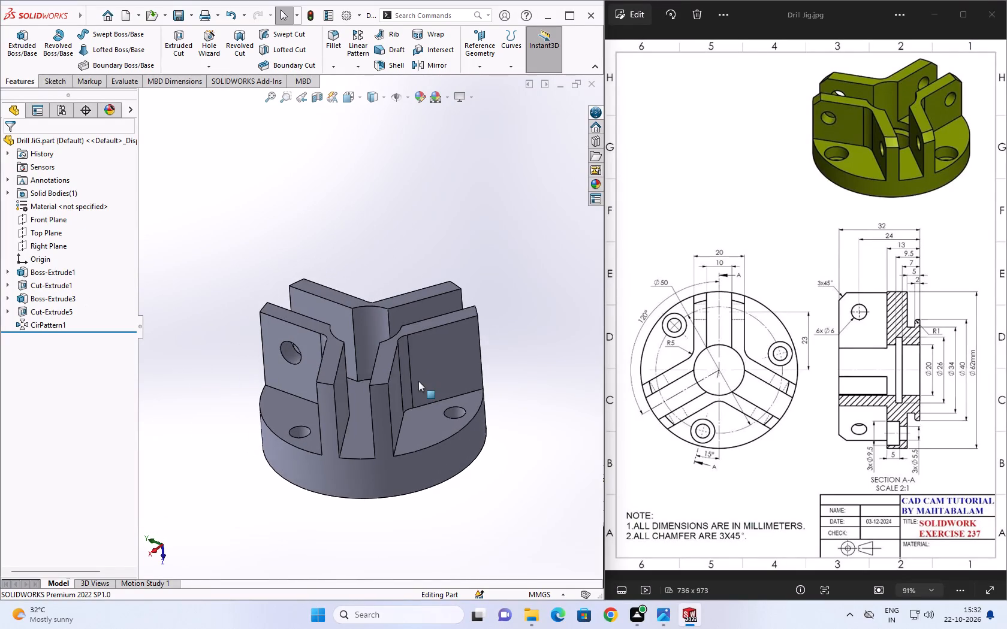
key("ctrl+z")
key("ctrl+z")
key("ctrl+z")
key("ctrl+z")
key("ctrl+z")
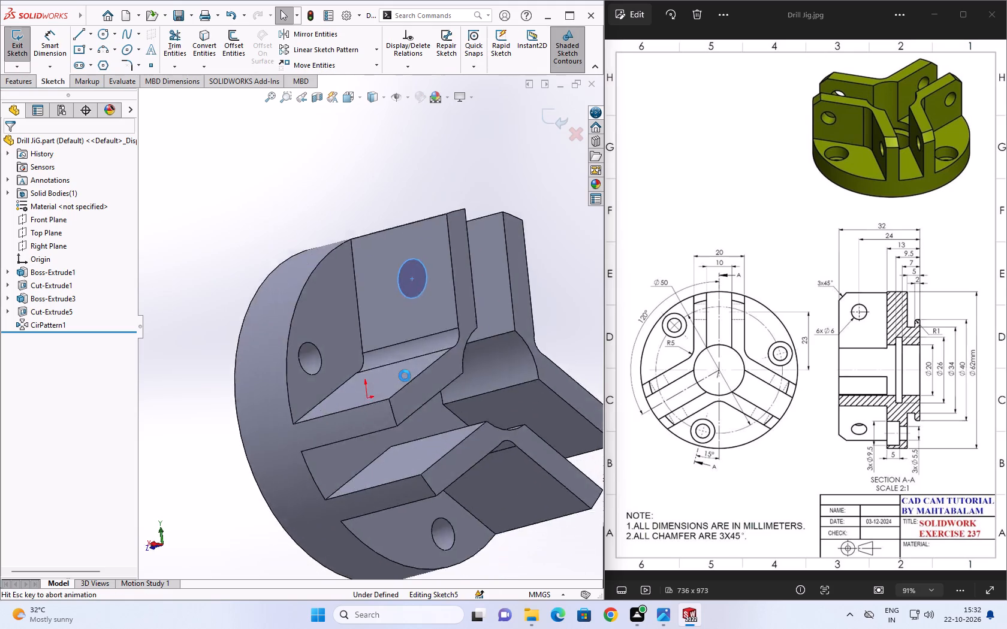
key("ctrl+z")
key("ctrl+z")
key("ctrl+z")
key("ctrl+z")
key("ctrl+z")
key("ctrl+z")
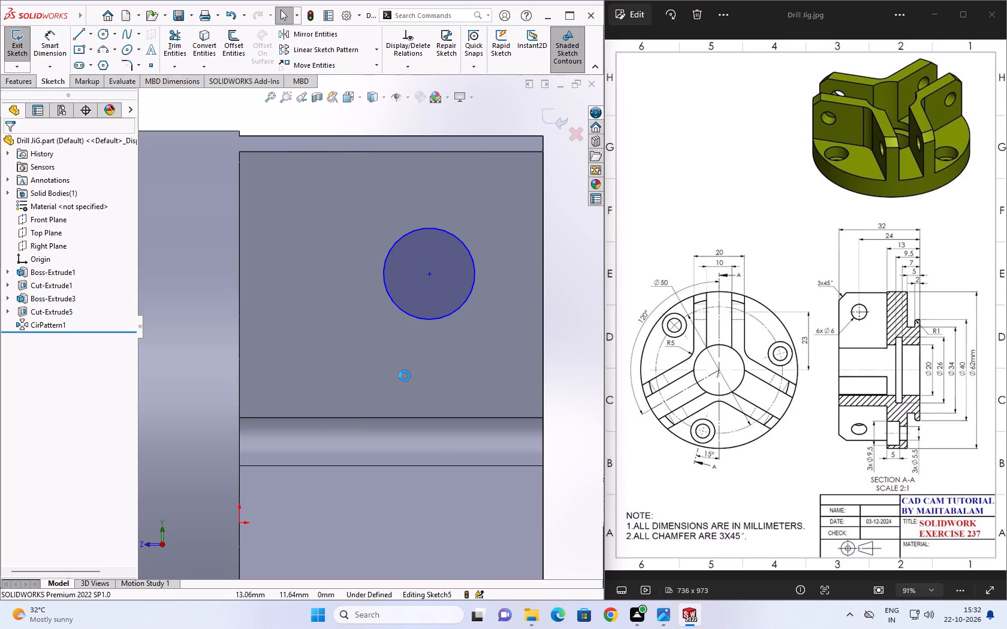
key("ctrl+z")
key("ctrl+z")
key("ctrl+z")
key("ctrl+z")
key("ctrl+z")
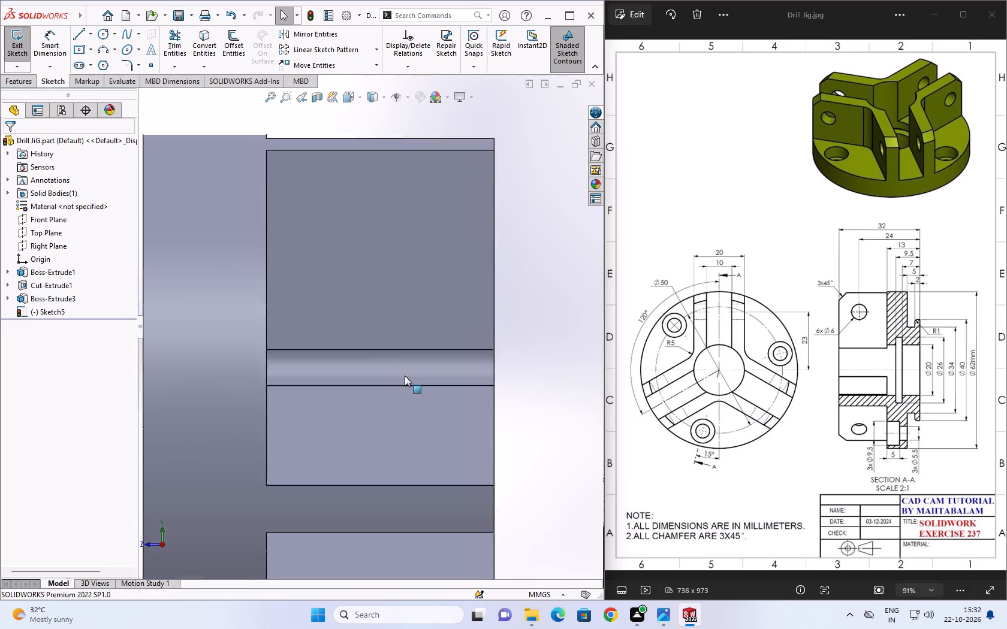
Undo the rib extrusion and return to editing the three-rib profile sketch on the base disc.
key("ctrl+z")
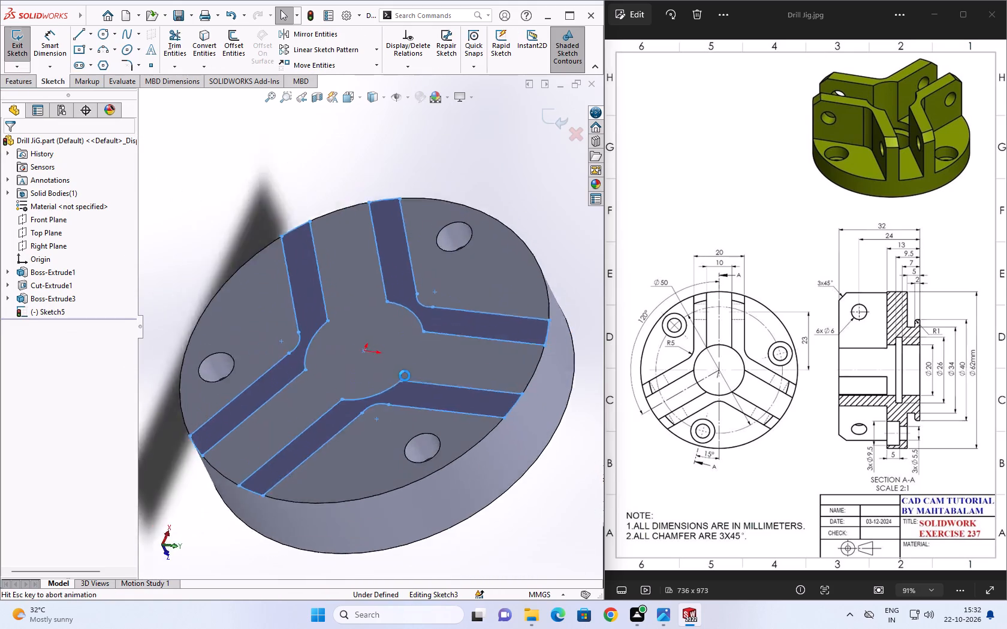
key("Escape")
key("Escape")
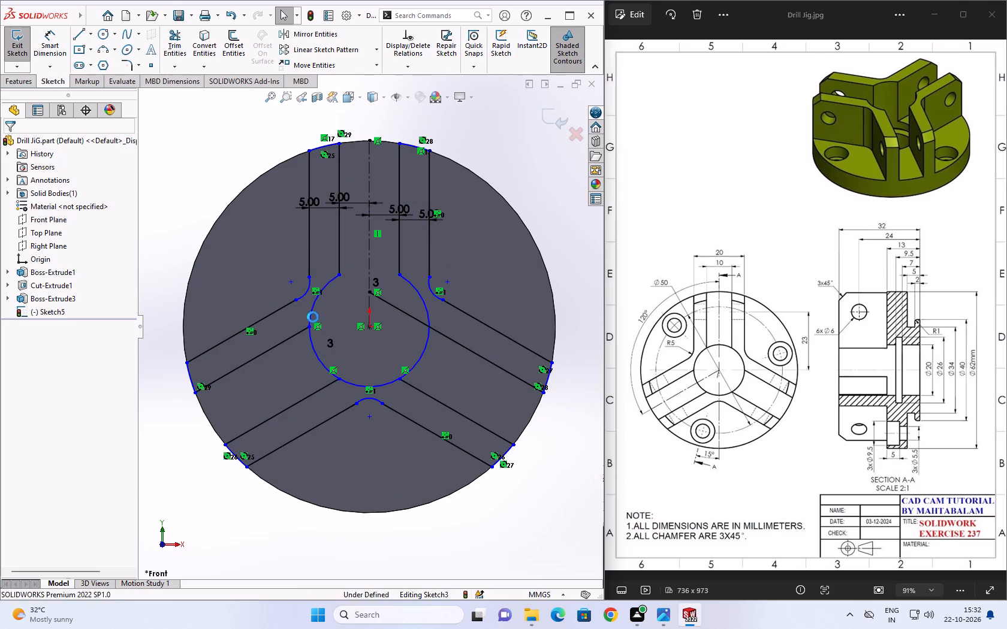
key("Escape")
key("Escape")
key("Escape")
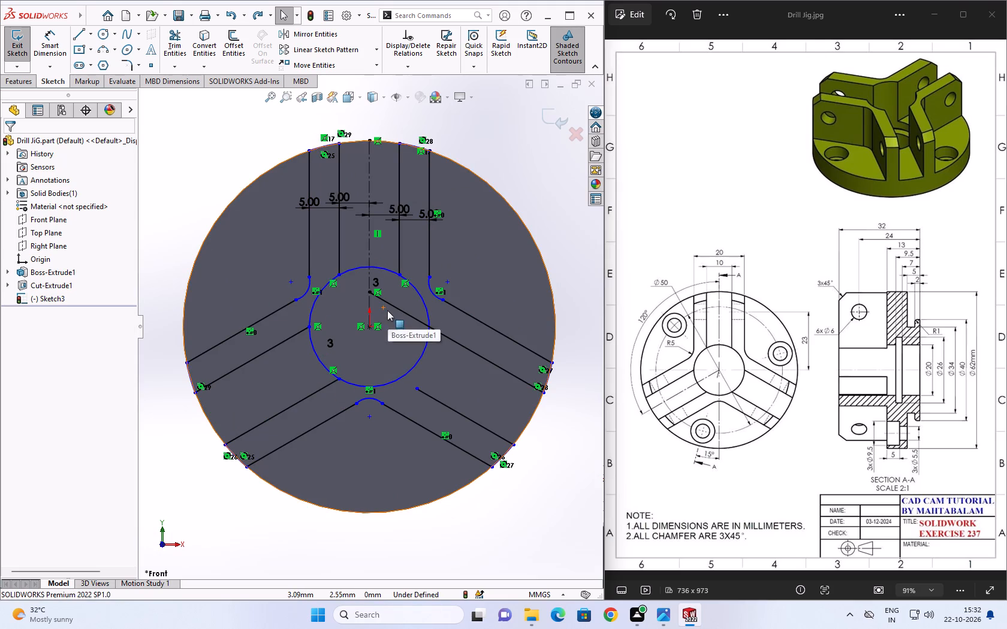
Redo the rib sketch edits that trimmed the central circle and removed the construction centerlines.
key("ctrl+y")
key("ctrl+y")
key("ctrl+y")
key("ctrl+y")
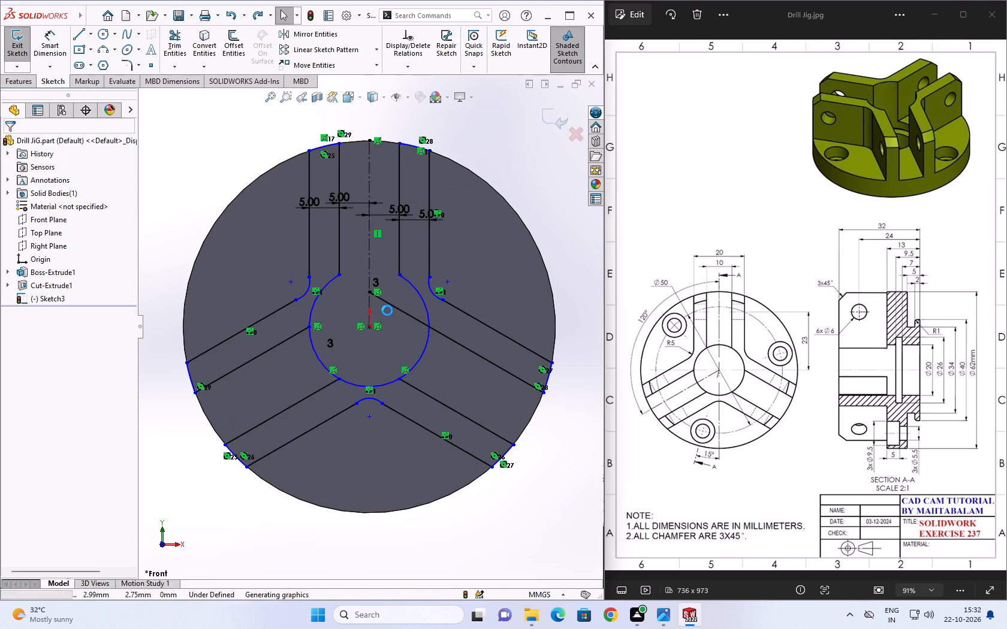
key("ctrl+y")
key("ctrl+y")
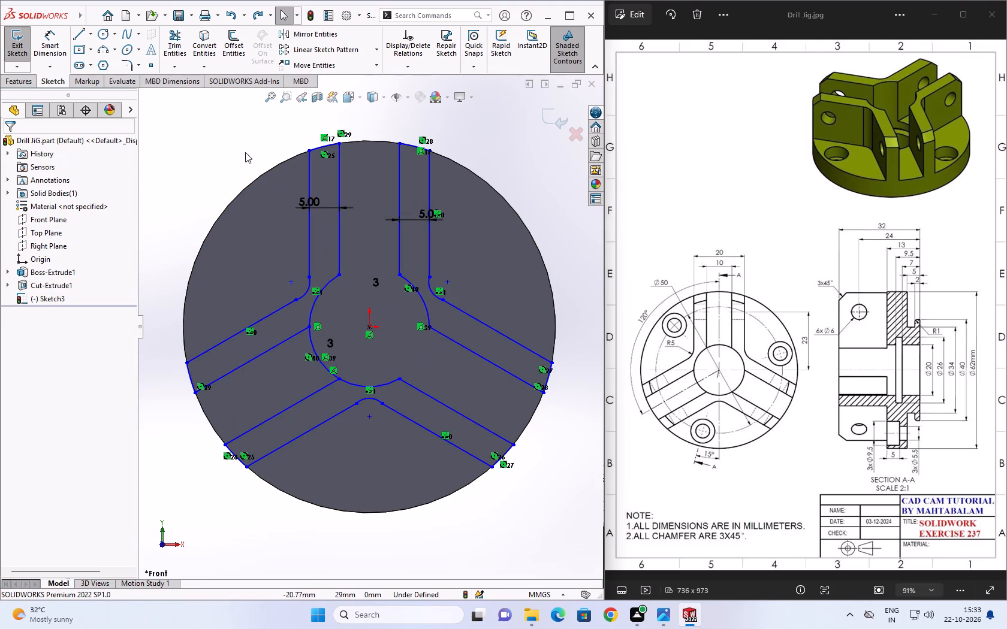
key("Escape")
key("Escape")
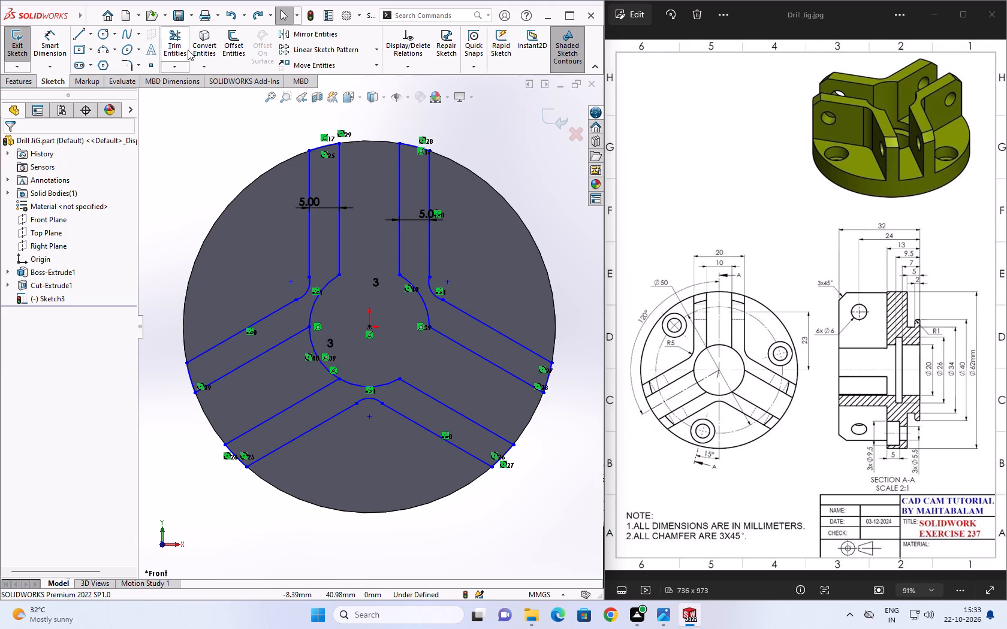
Trim away the inner slanted line and inner arc of the upper-left V-shaped rib profile.
left_click(186, 50)
left_click_drag(363, 120, 330, 424)
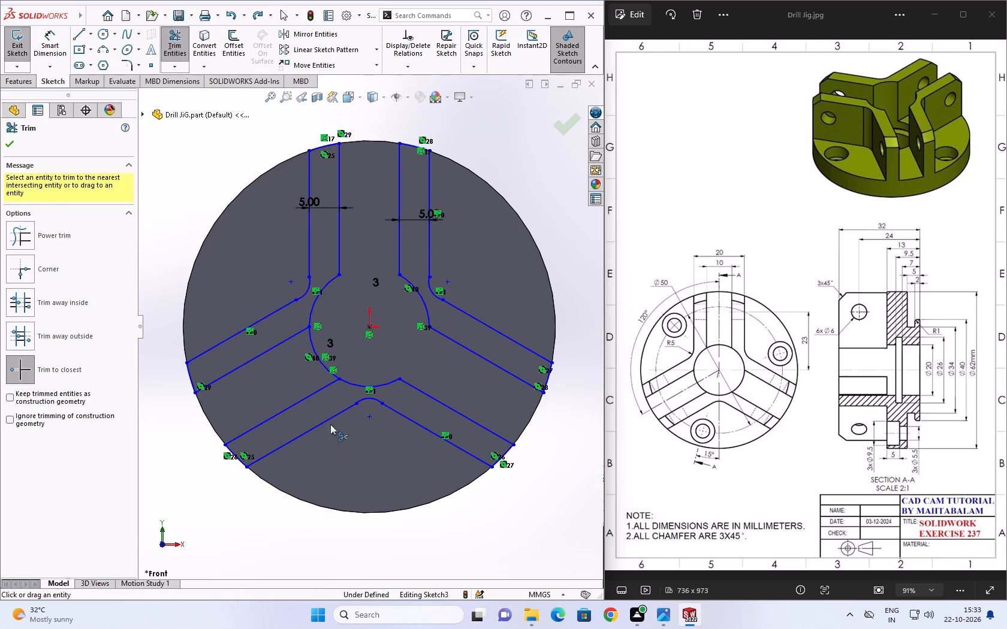
left_click_drag(330, 424, 300, 433)
left_click_drag(332, 446, 267, 312)
left_click(267, 311)
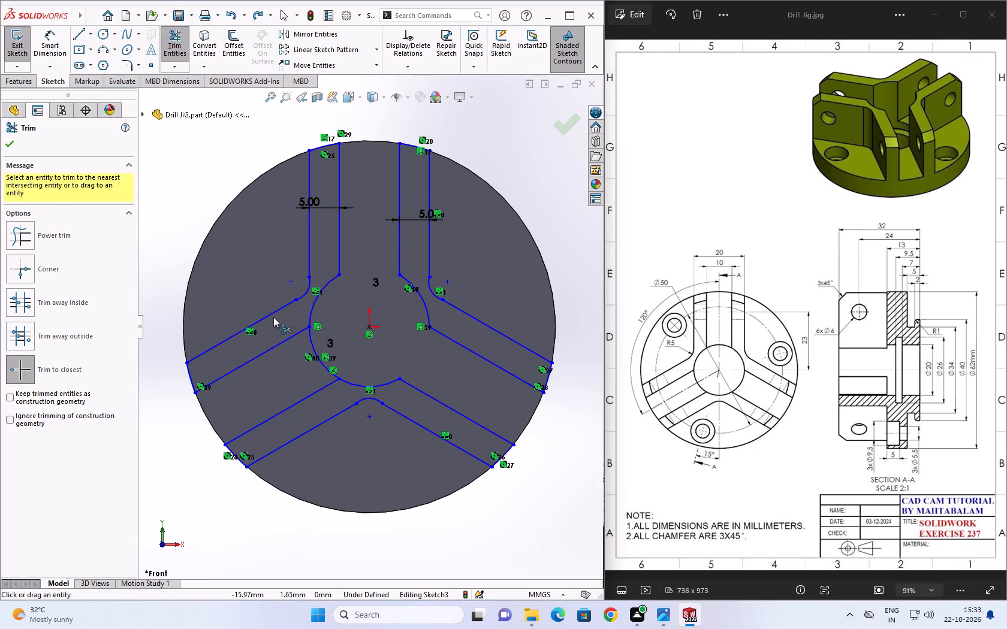
double_click(273, 317)
left_click(285, 331)
double_click(290, 338)
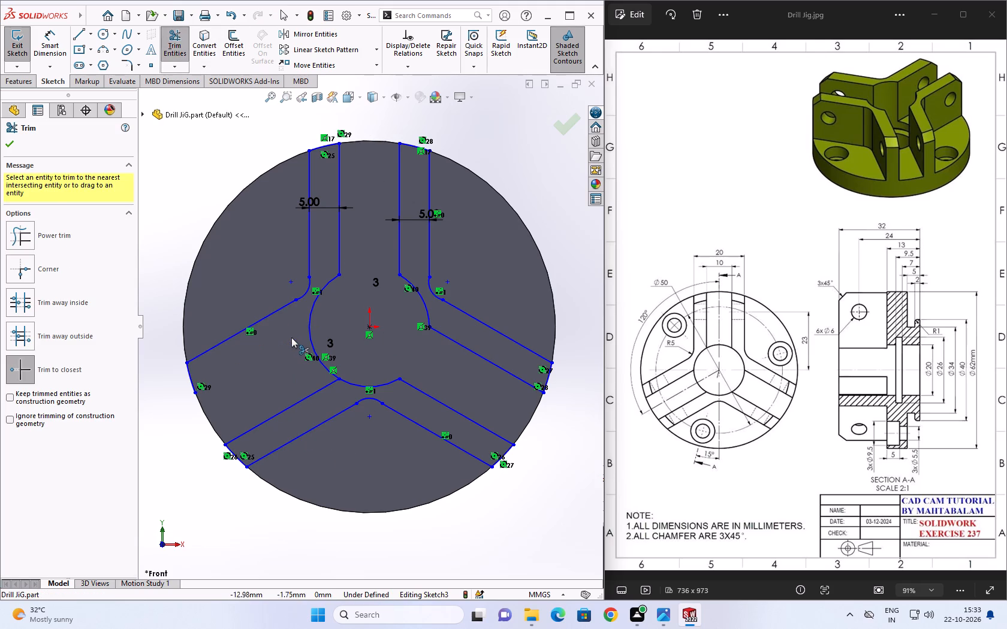
left_click(307, 322)
key("Escape")
key("Escape")
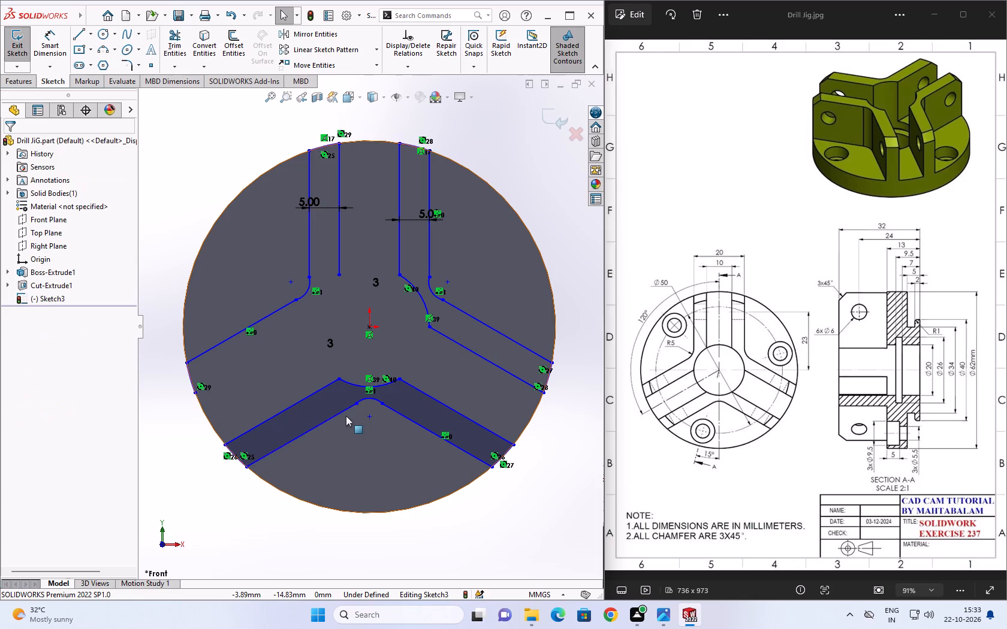
Delete the two outer slanted lines of the bottom V-shaped rib profile.
left_click(343, 412)
key("Delete")
left_click(382, 409)
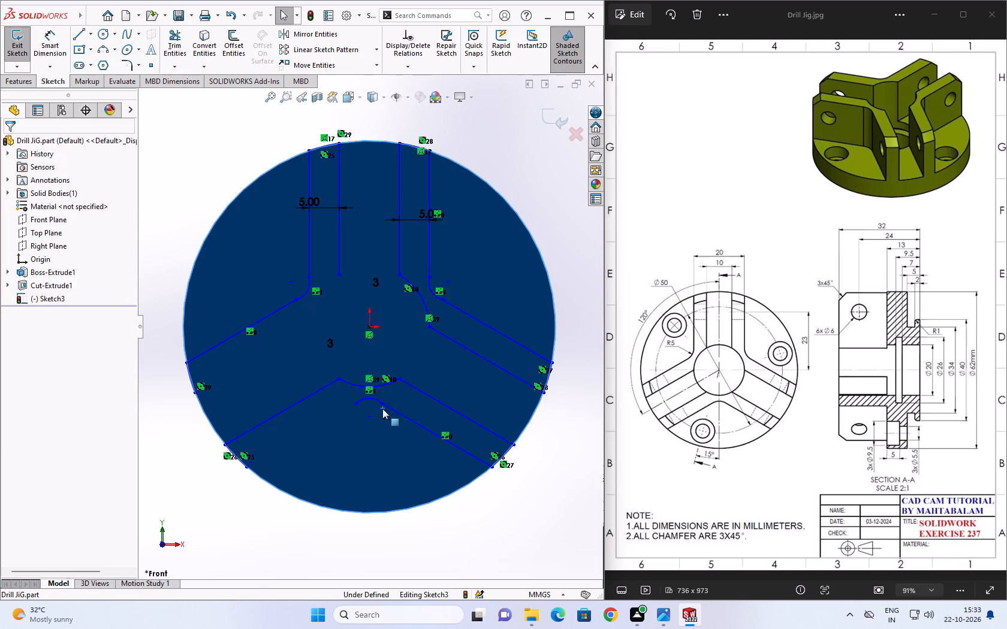
key("Delete")
left_click(386, 410)
key("Delete")
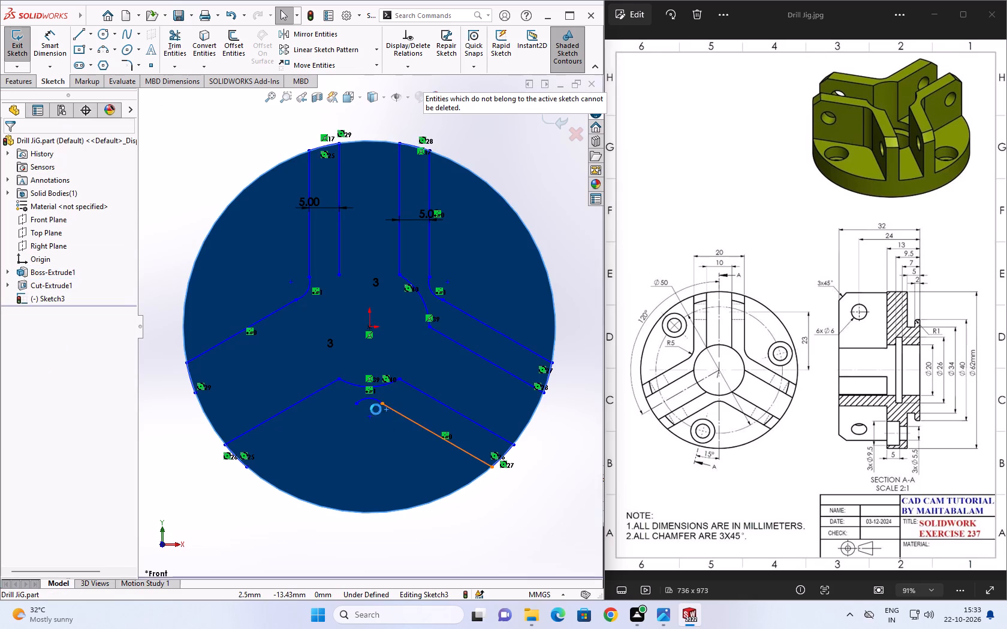
key("Escape")
key("Escape")
key("Escape")
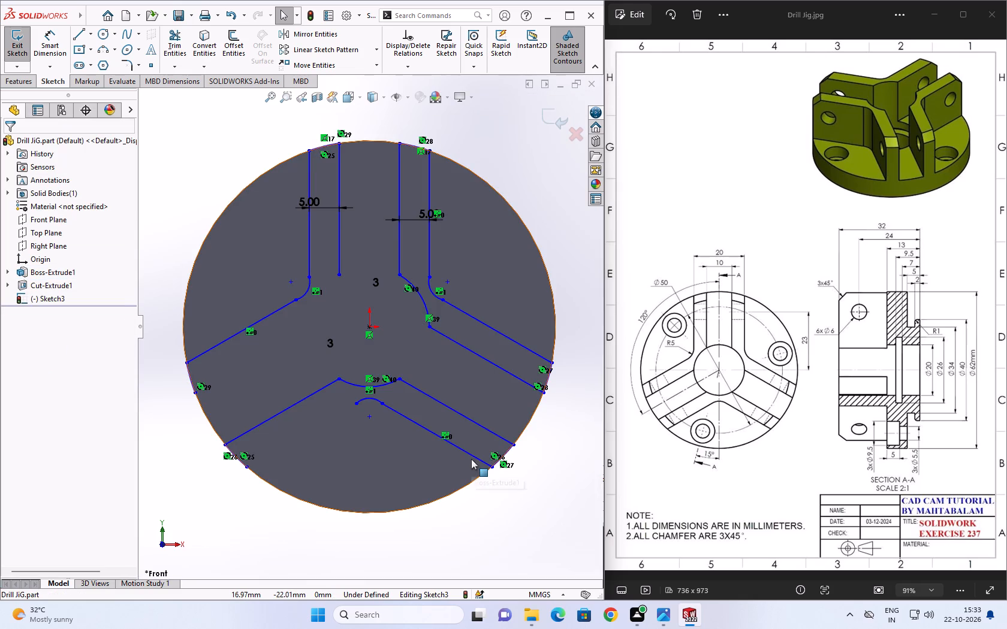
left_click(471, 456)
key("Delete")
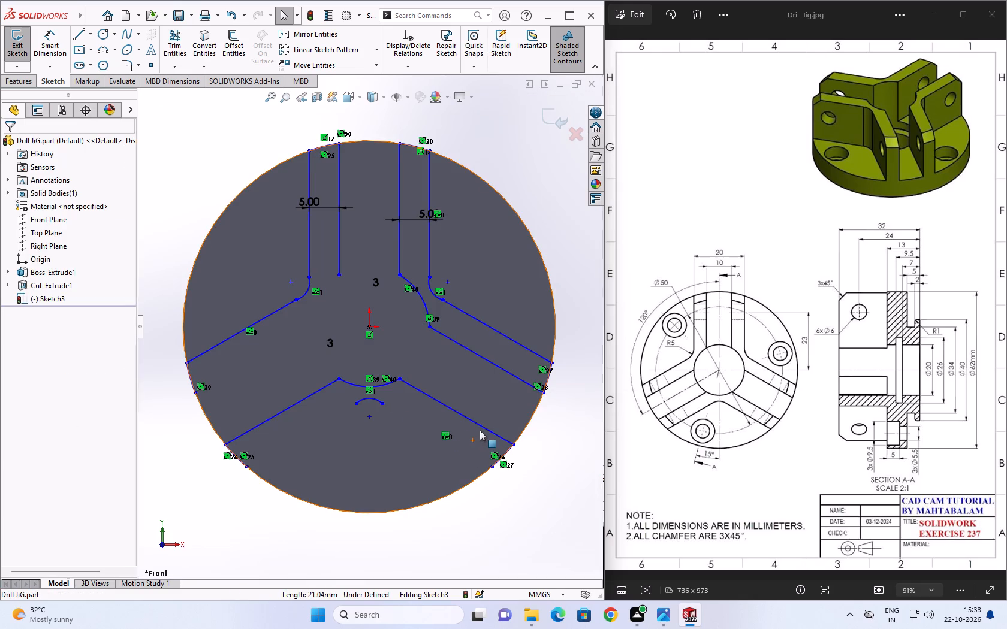
Delete the bottom rib profile's two inner lines, inner arc, corner fillet arc and lower-right rim arc.
left_click(482, 428)
key("Delete")
left_click(507, 455)
key("Delete")
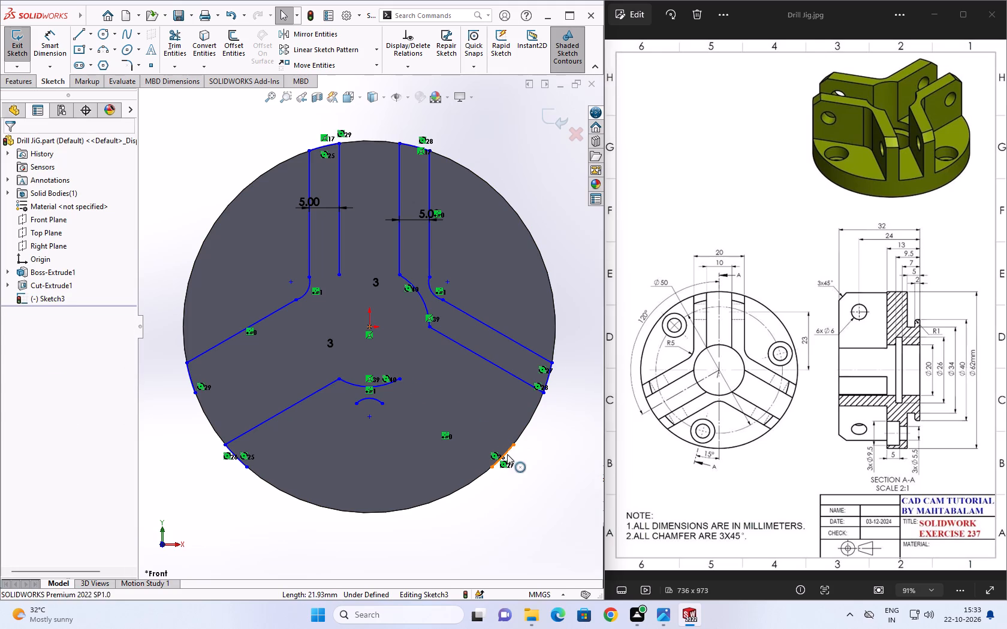
left_click(384, 388)
key("Delete")
left_click(377, 402)
key("Delete")
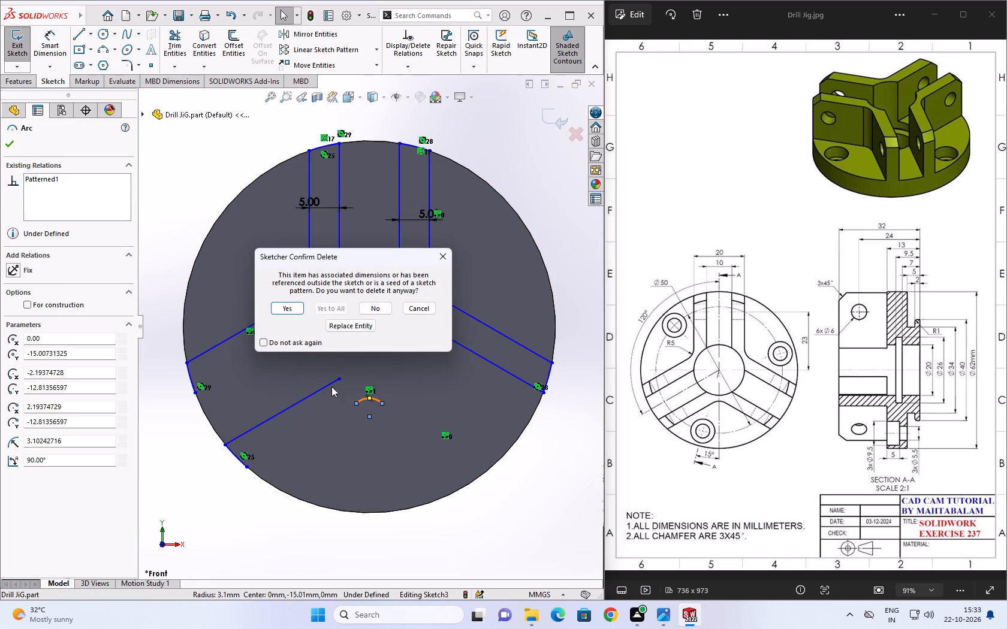
left_click(290, 308)
left_click(329, 383)
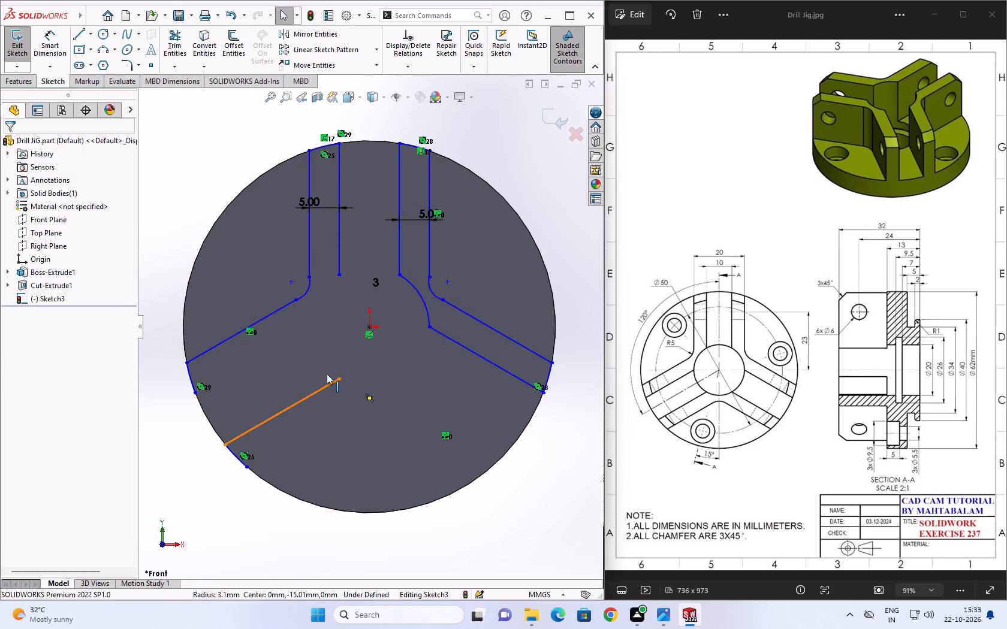
key("Delete")
Delete the upper-left rib profile's outer slanted line, fillet arc, two vertical lines and upper rim arc.
left_click(291, 303)
key("Delete")
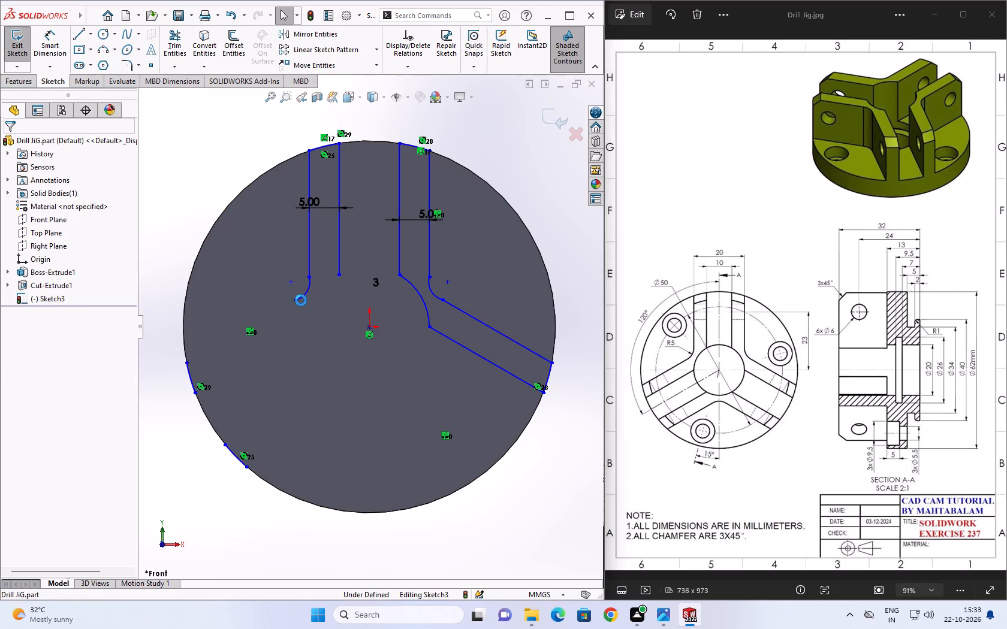
left_click(304, 297)
key("Delete")
left_click(311, 266)
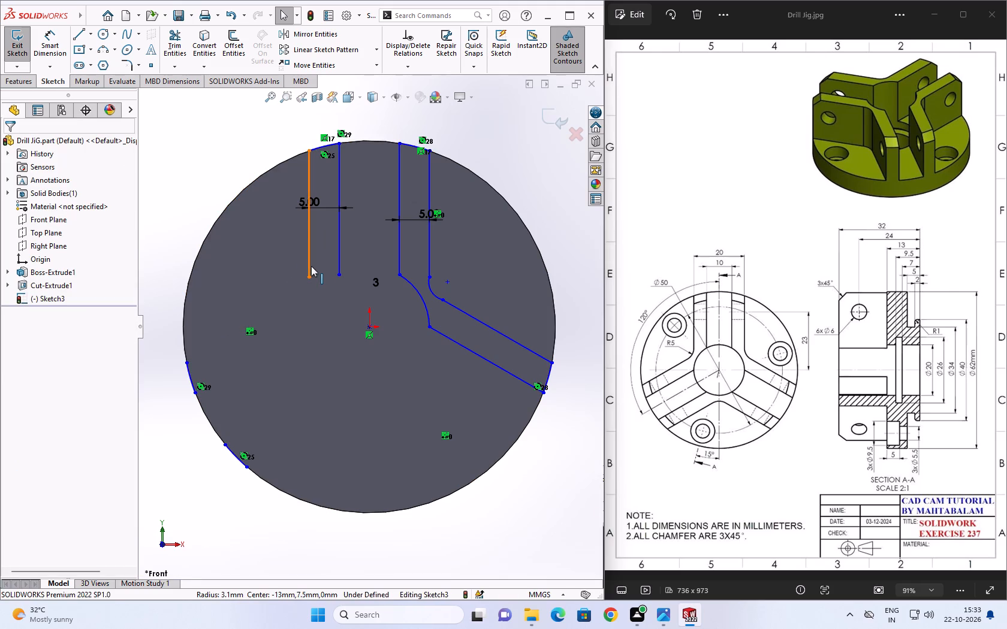
key("Delete")
left_click(288, 305)
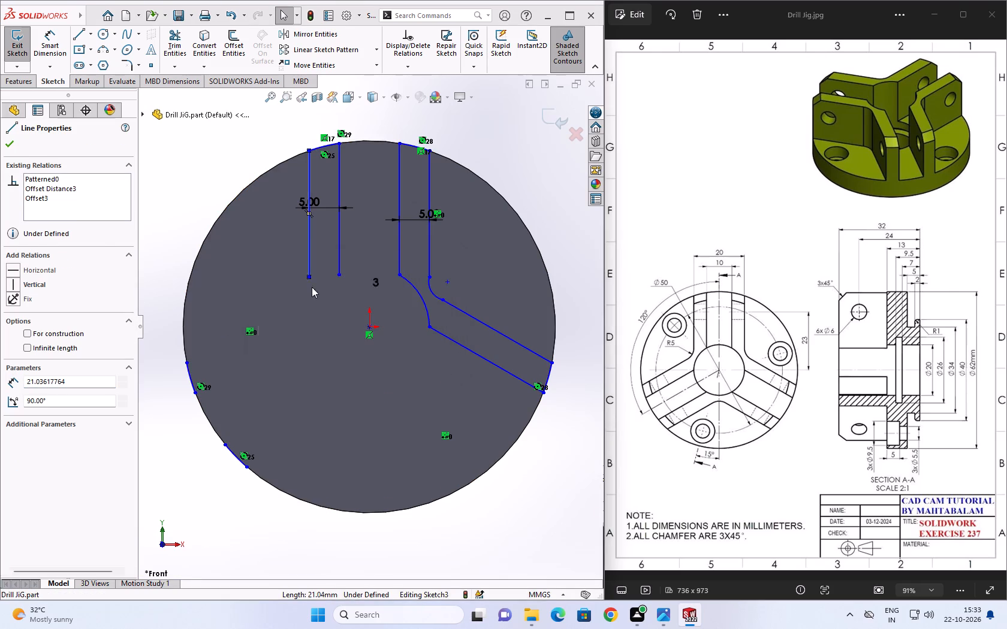
left_click(339, 250)
key("Delete")
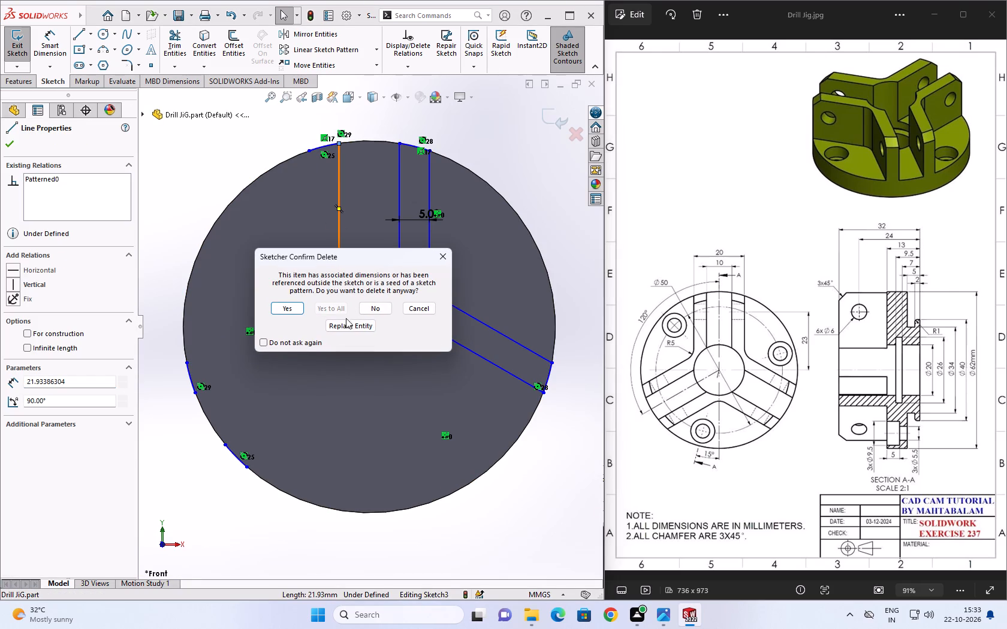
left_click(275, 310)
left_click(327, 147)
key("Delete")
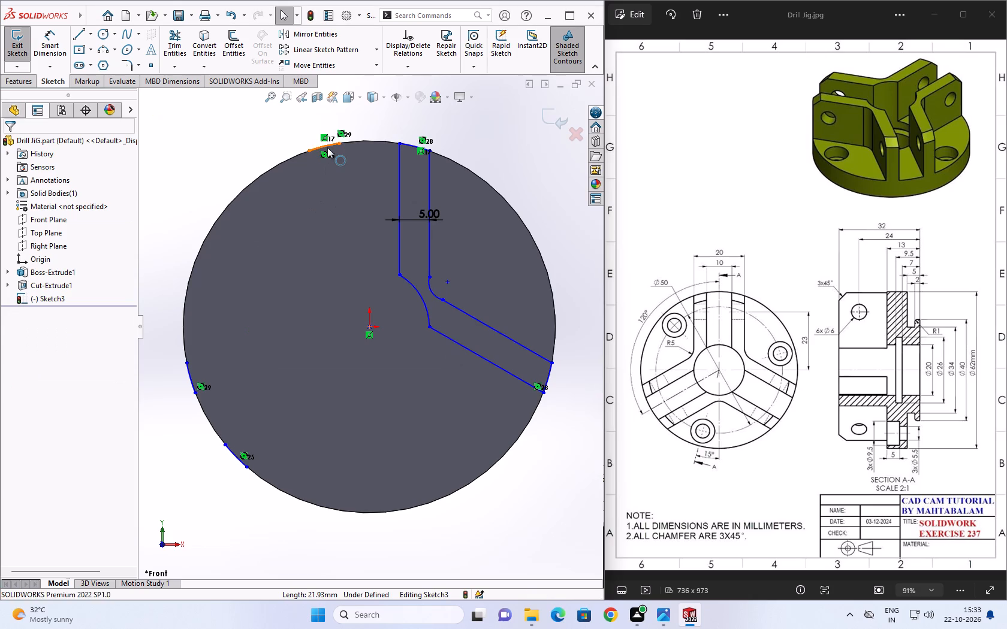
Delete the two leftover rim arcs of the removed rib profiles on the disc's edge.
middle_click_drag(473, 434, 448, 338)
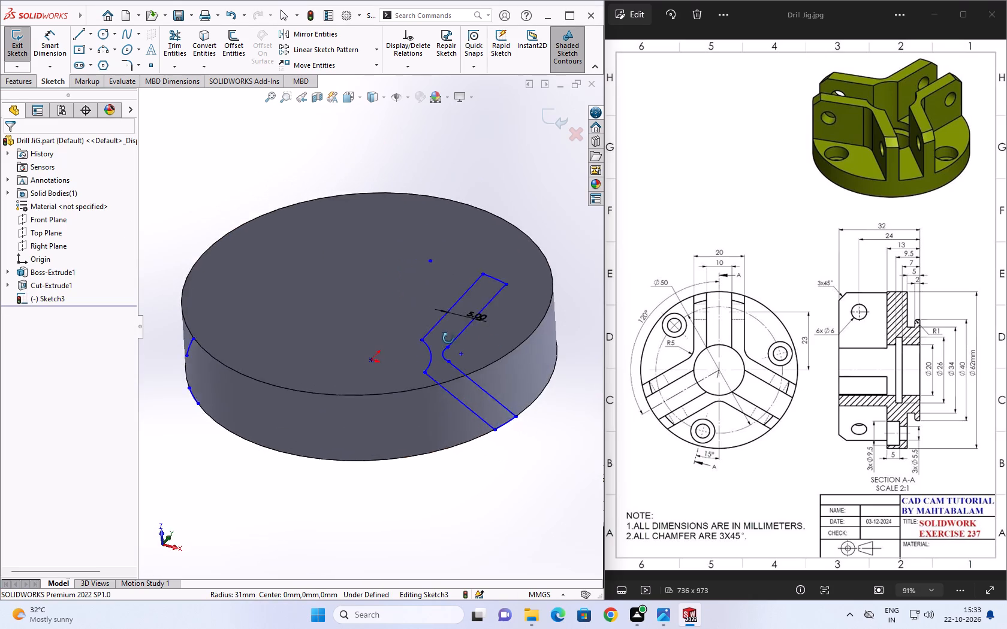
middle_click_drag(448, 338, 504, 323)
left_click(254, 389)
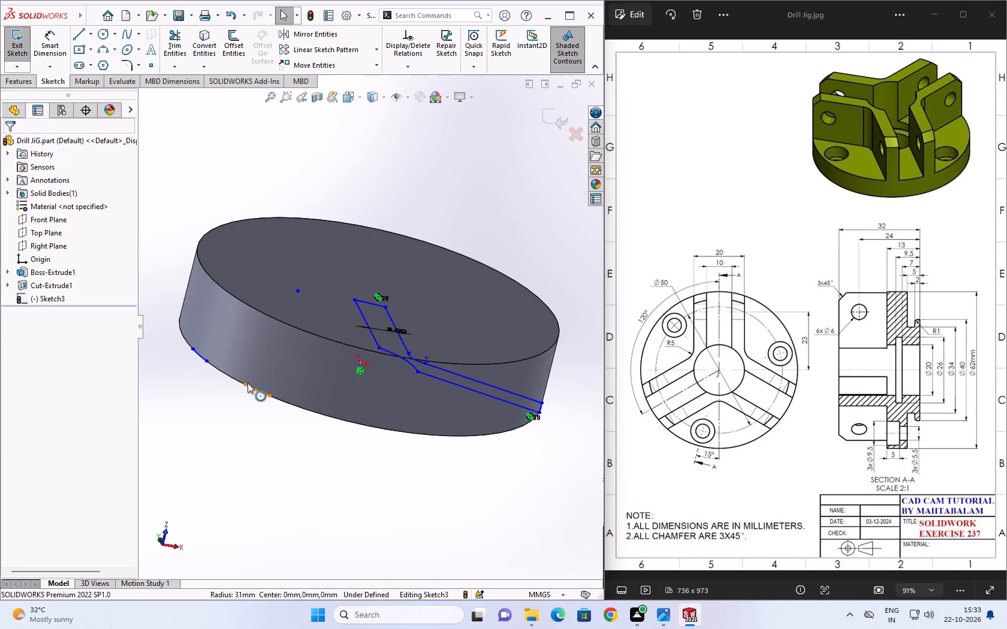
key("Delete")
left_click(201, 358)
key("Delete")
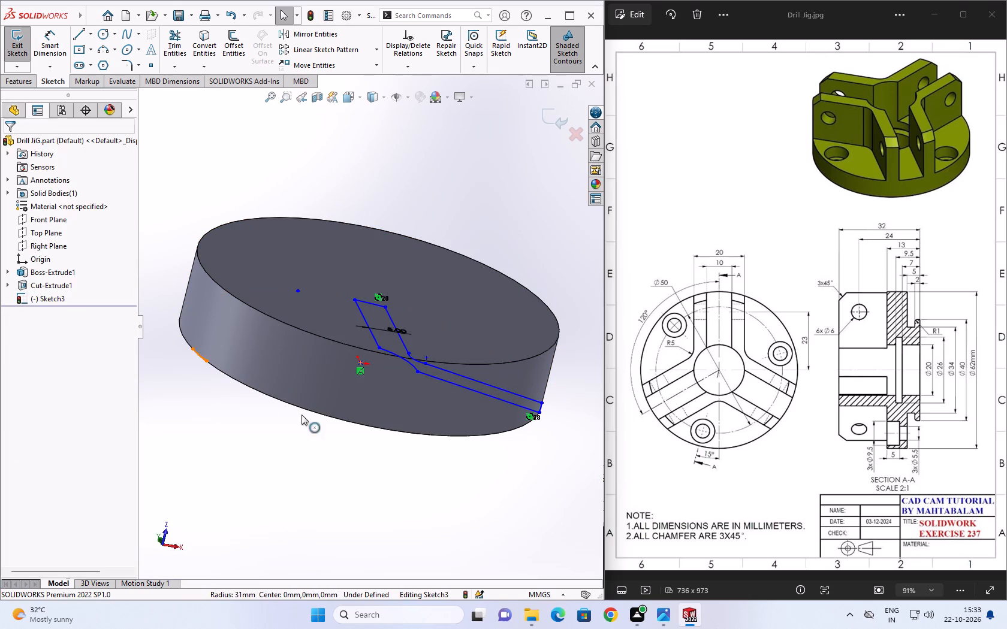
Examine the remaining V-shaped rib profile and the stray sketch point on the disc's rim.
middle_click_drag(386, 461, 351, 243)
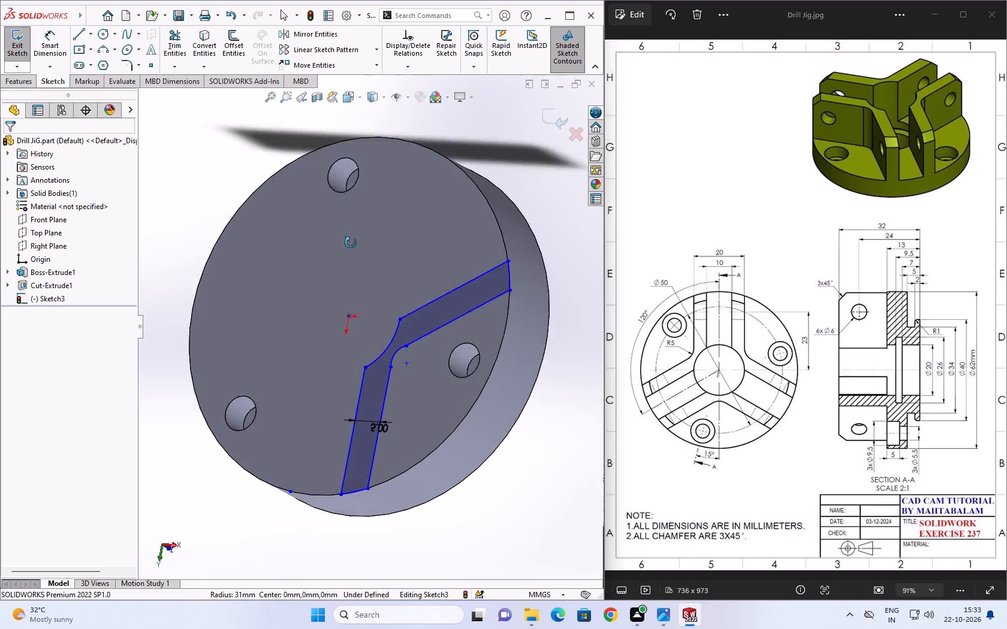
middle_click_drag(351, 243, 349, 222)
scroll(259, 504, "down", 5)
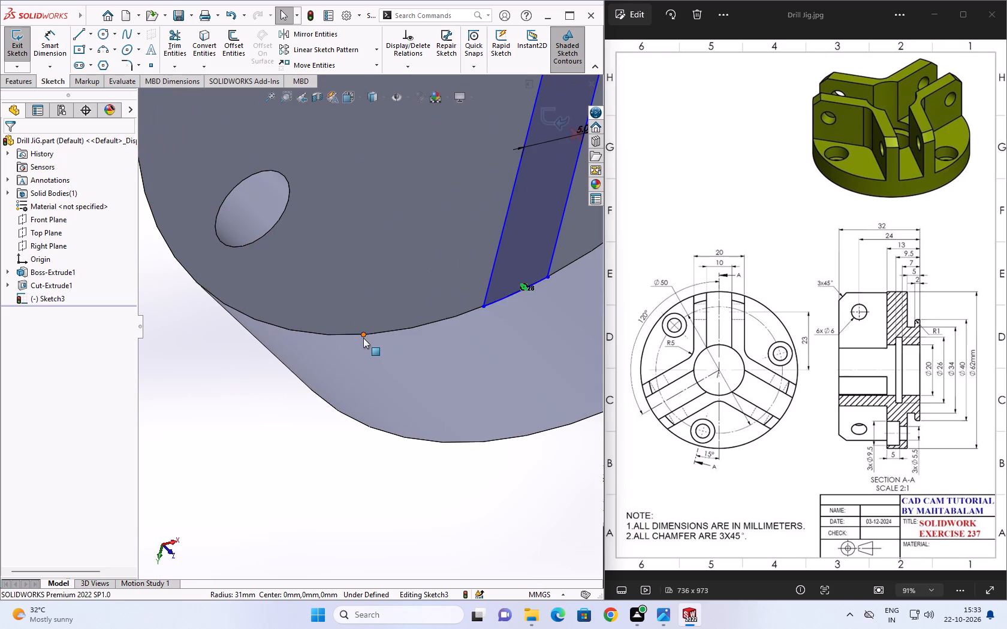
left_click(365, 337)
key("Escape")
key("Escape")
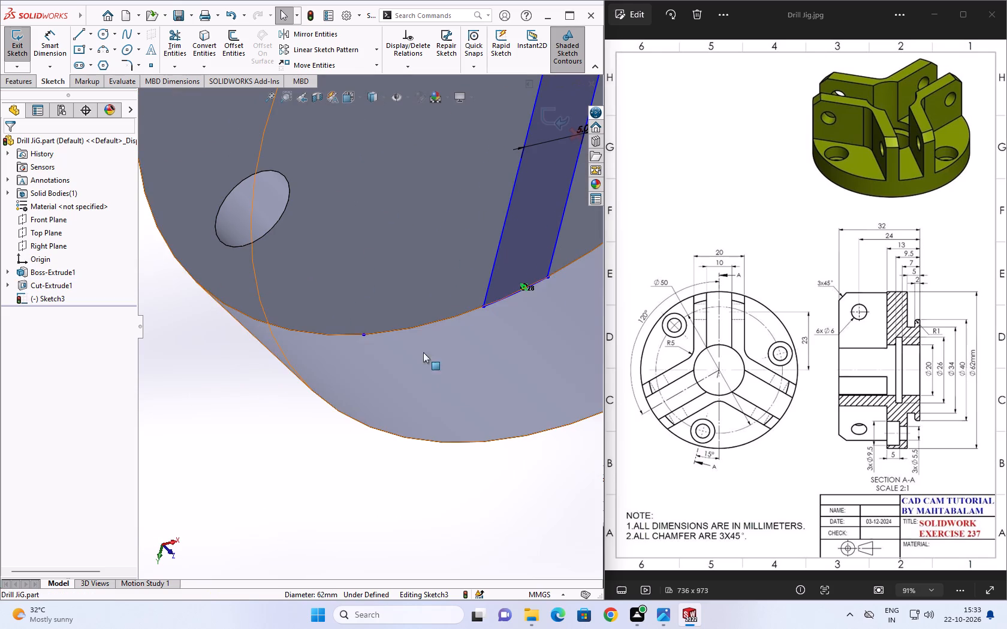
scroll(548, 295, "down", 7)
scroll(493, 356, "up", 13)
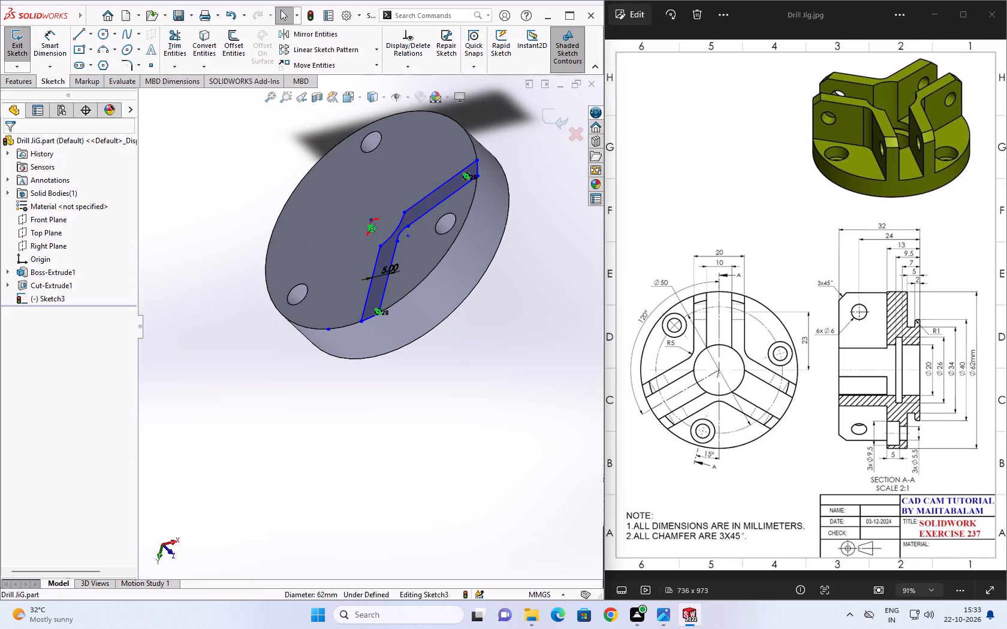
Extrude the V-shaped rib profile 24 mm blind in the reversed direction, outward from the disc, merging the result.
left_click(26, 81)
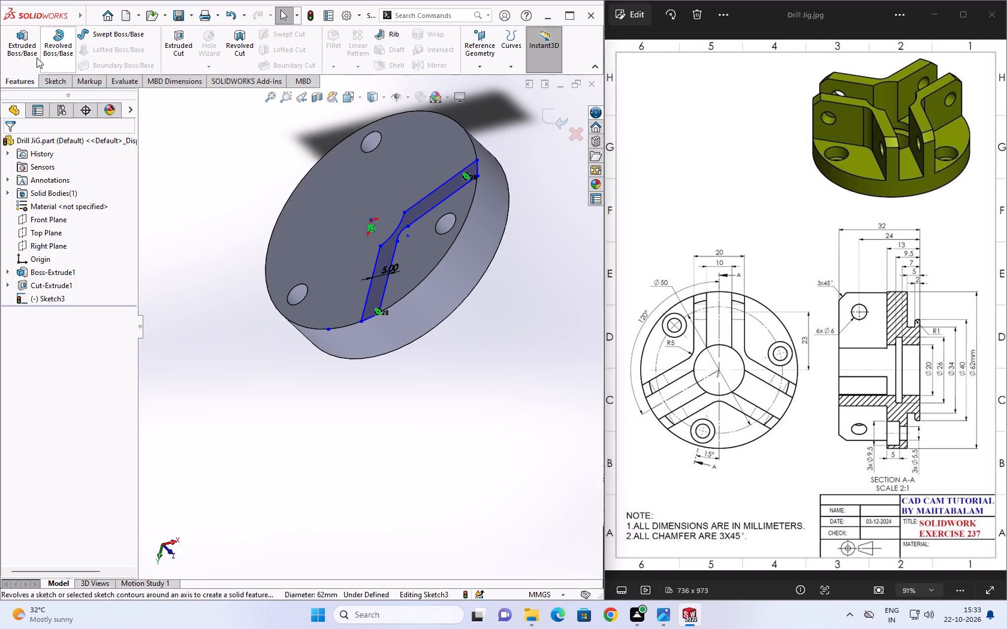
left_click(30, 49)
middle_click_drag(315, 325, 286, 258)
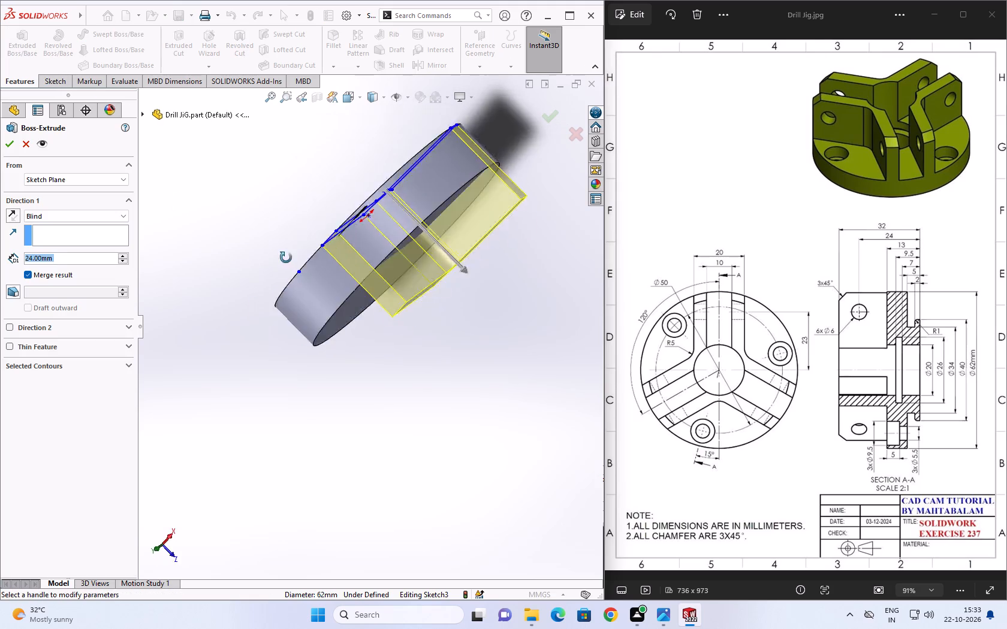
middle_click_drag(286, 258, 370, 188)
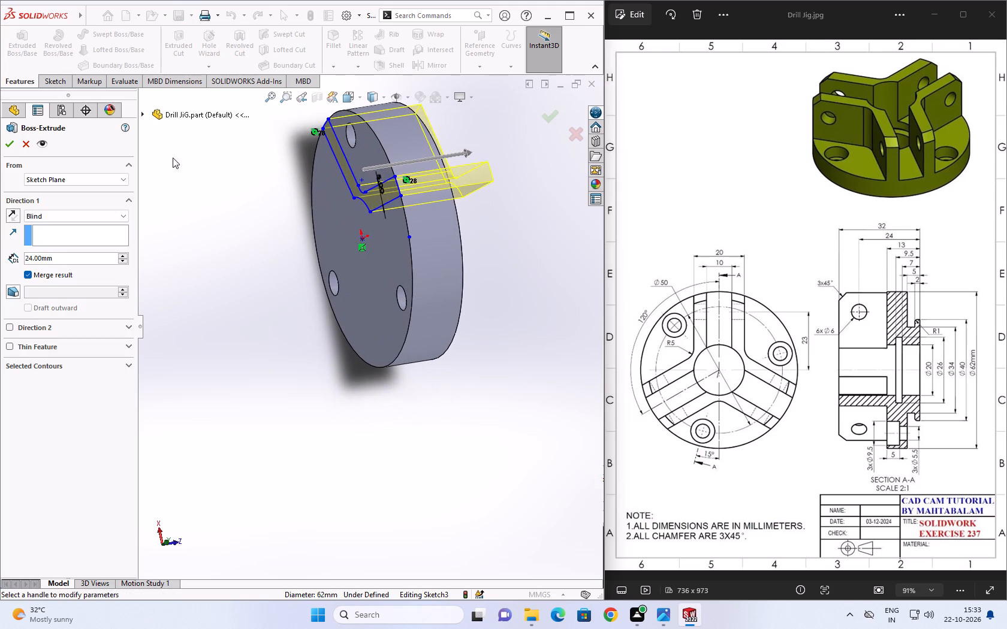
left_click(10, 213)
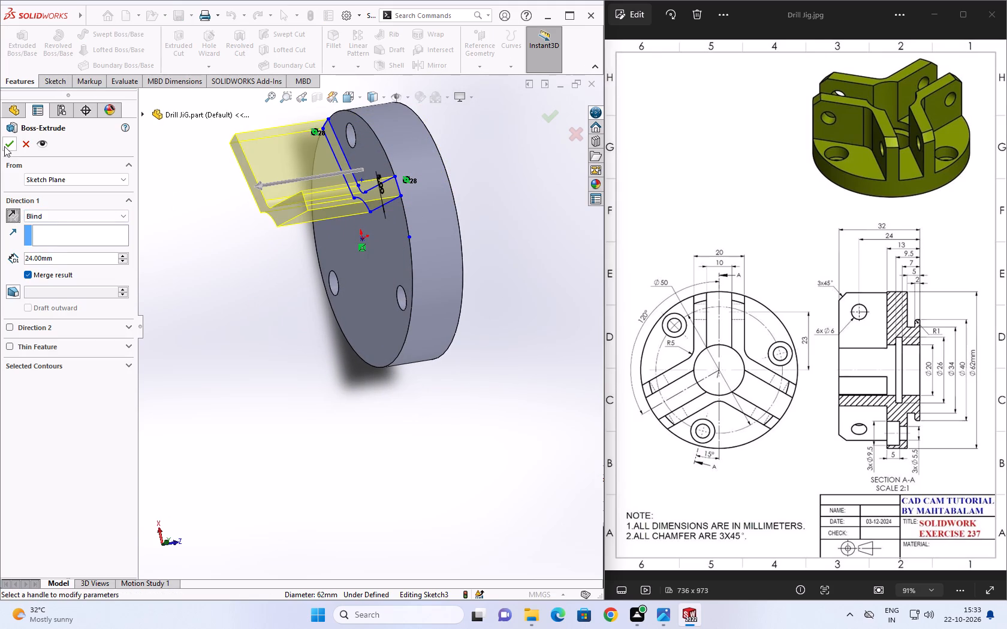
left_click(8, 140)
key("Escape")
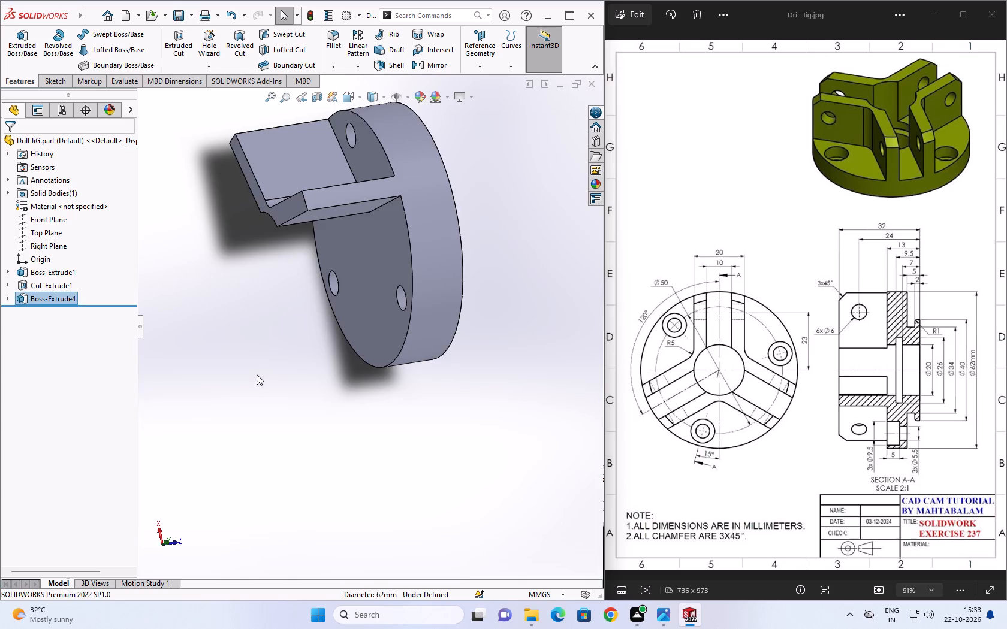
Reopen the extruded V-shaped rib's profile sketch, examine it against the rib body, and exit it without editing.
middle_click_drag(271, 364, 312, 229)
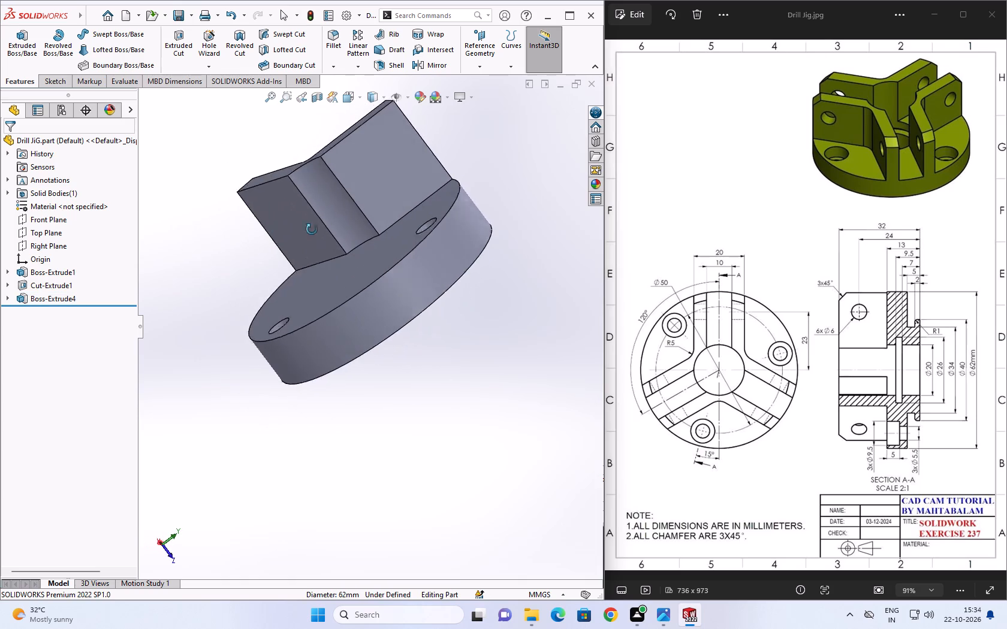
middle_click_drag(312, 229, 322, 223)
left_click(381, 183)
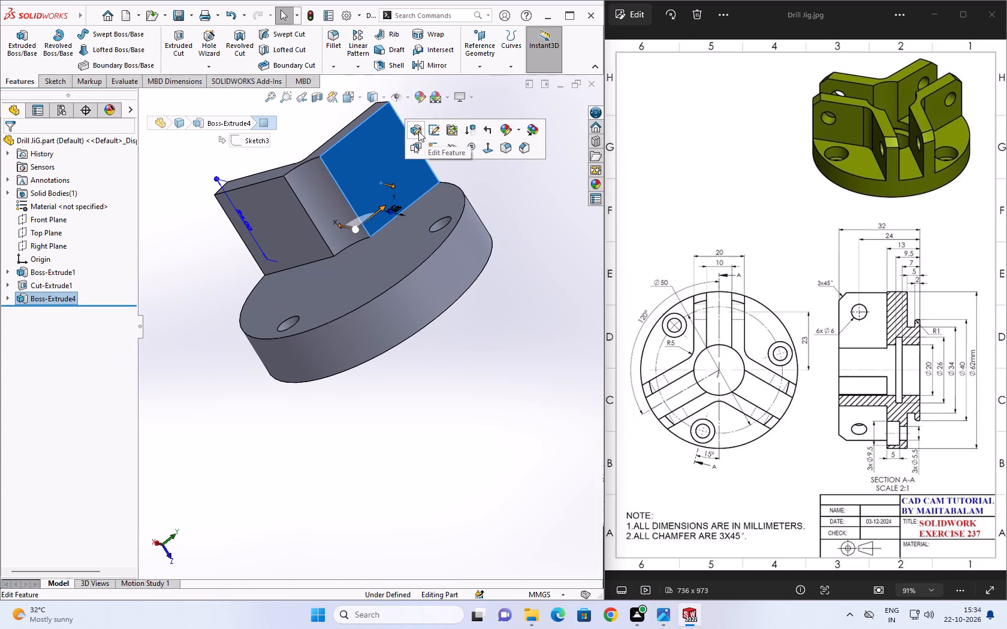
left_click(432, 129)
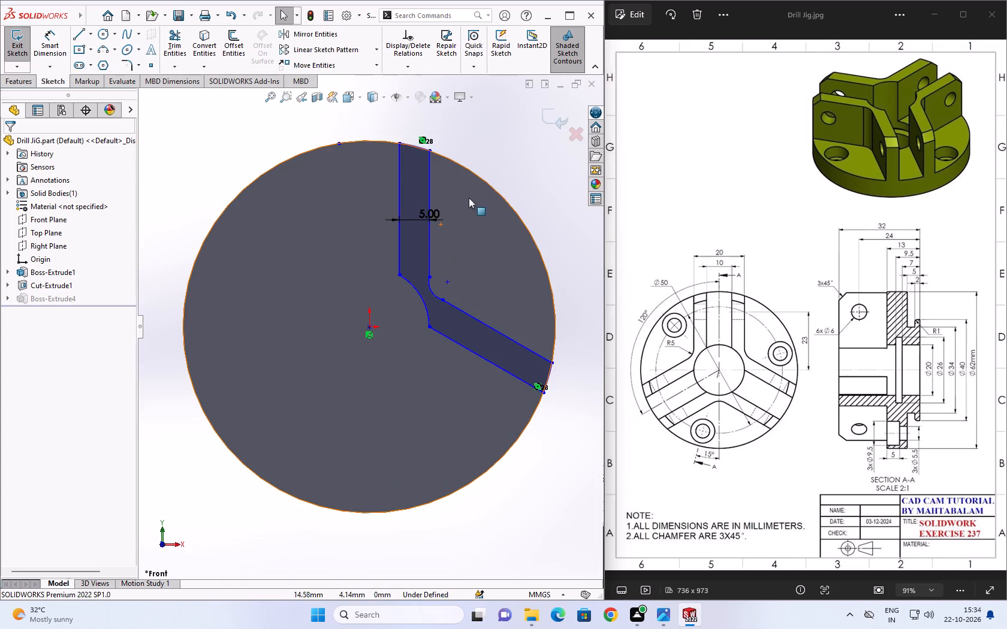
middle_click_drag(500, 177, 333, 276)
key("Escape")
key("Escape")
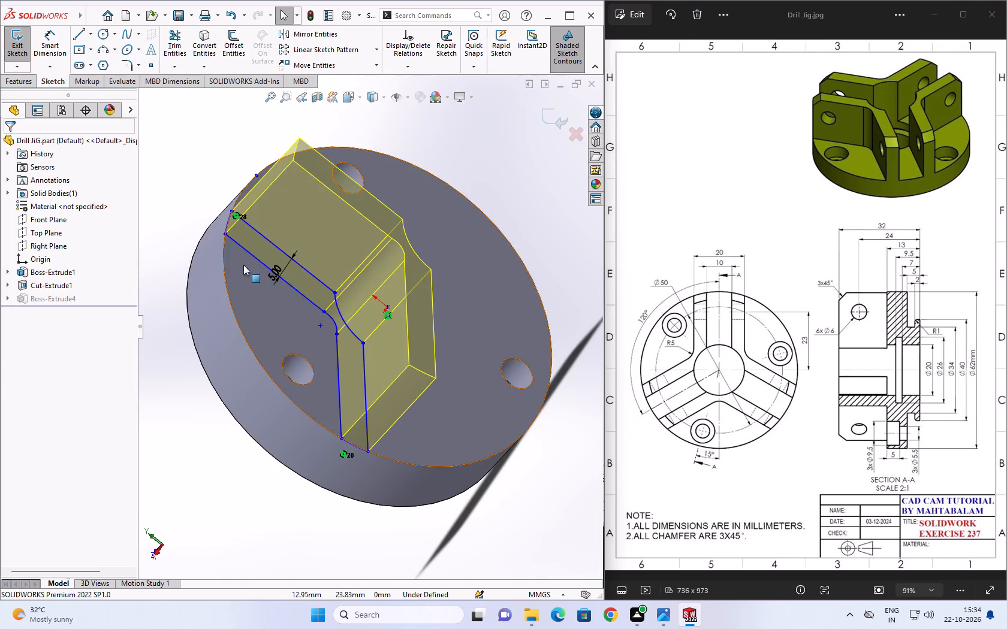
key("Escape")
key("Escape")
left_click(554, 123)
key("Escape")
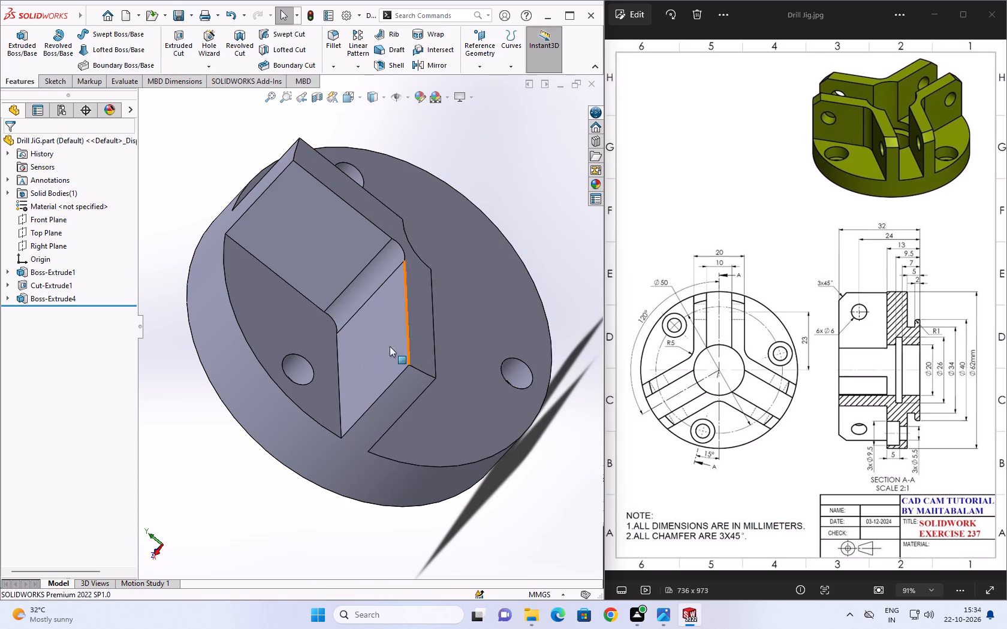
Sketch a circle of about 4.7 mm radius on the flat face of the rib arm beside the fillet.
left_click(305, 239)
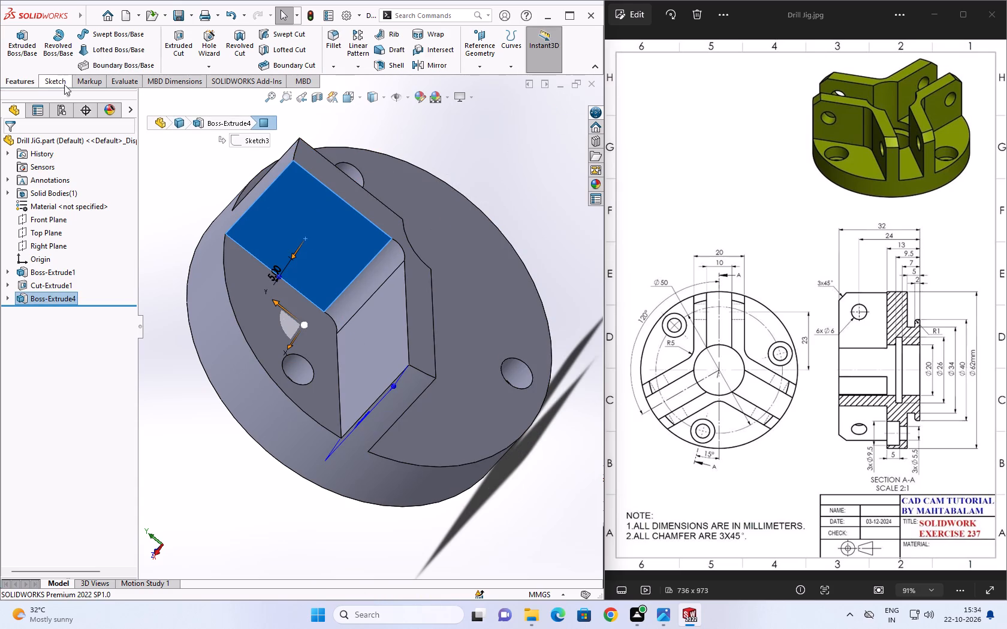
left_click(59, 83)
left_click(101, 39)
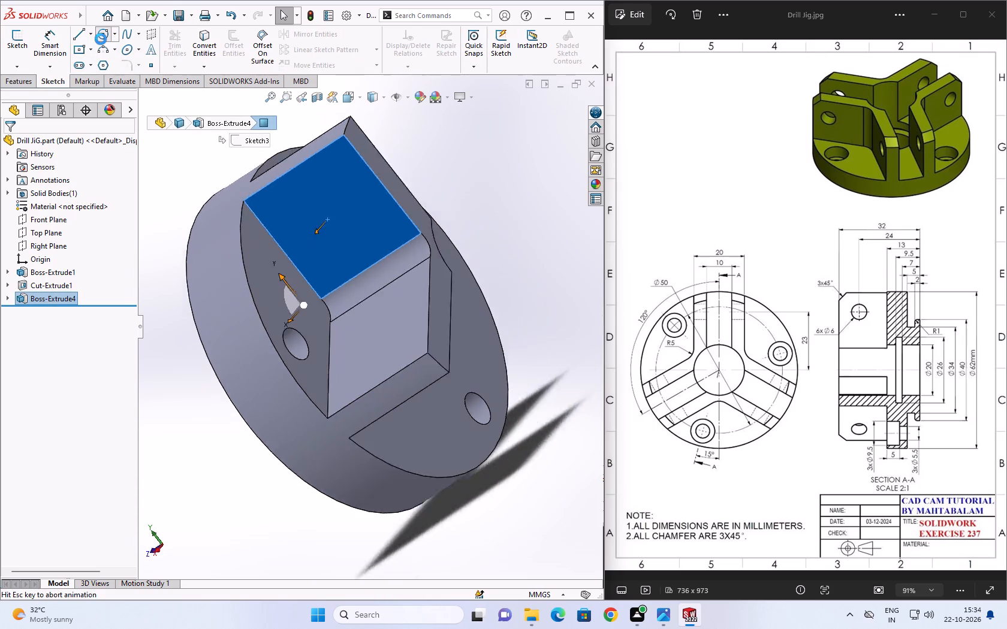
scroll(439, 205, "down", 3)
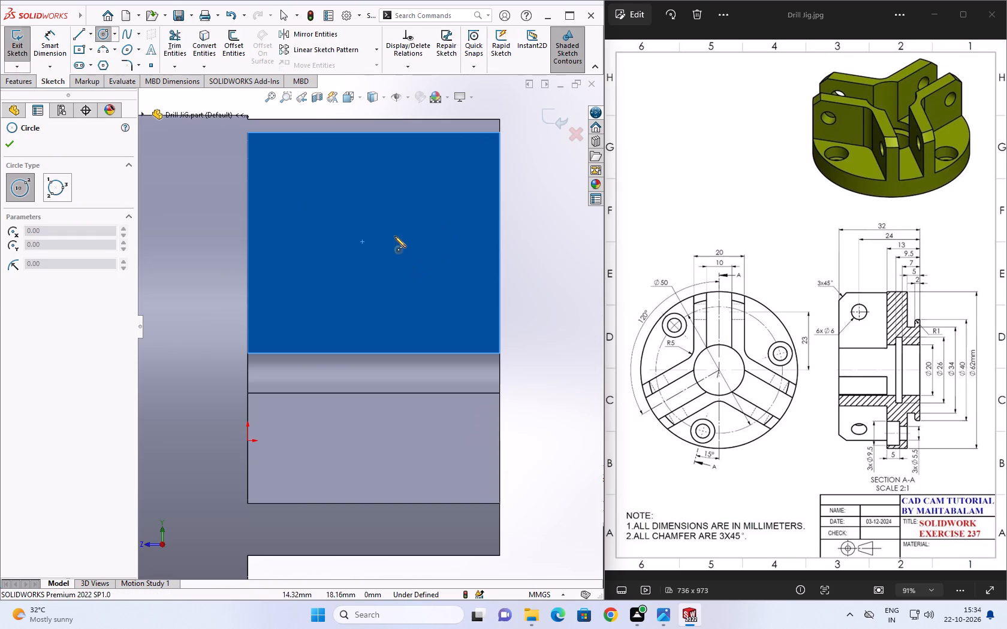
left_click(399, 229)
left_click(423, 271)
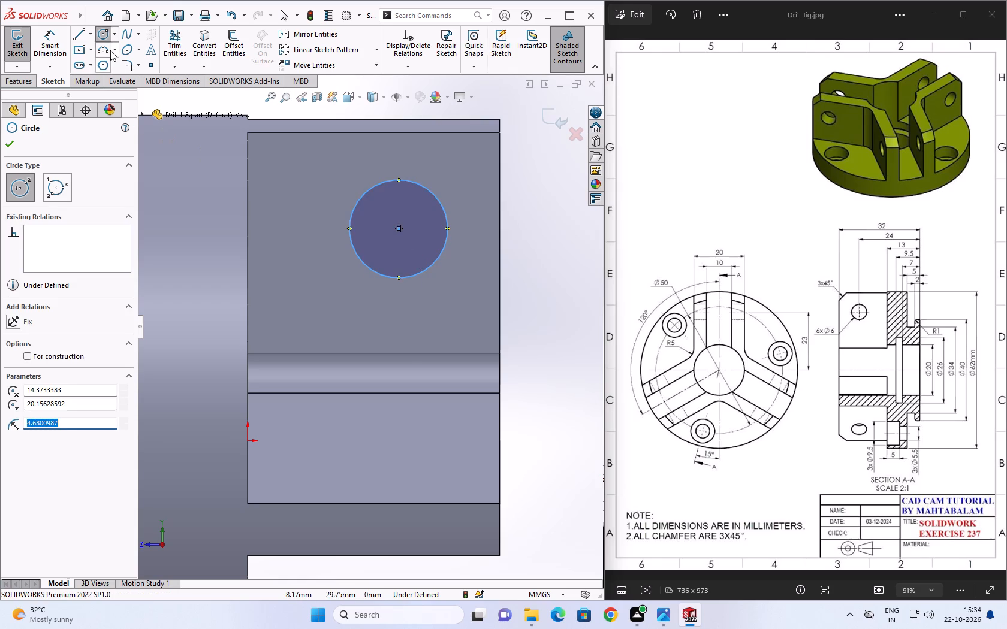
Dimension the circle's centre 10 mm from the rib's free end edge.
left_click(52, 43)
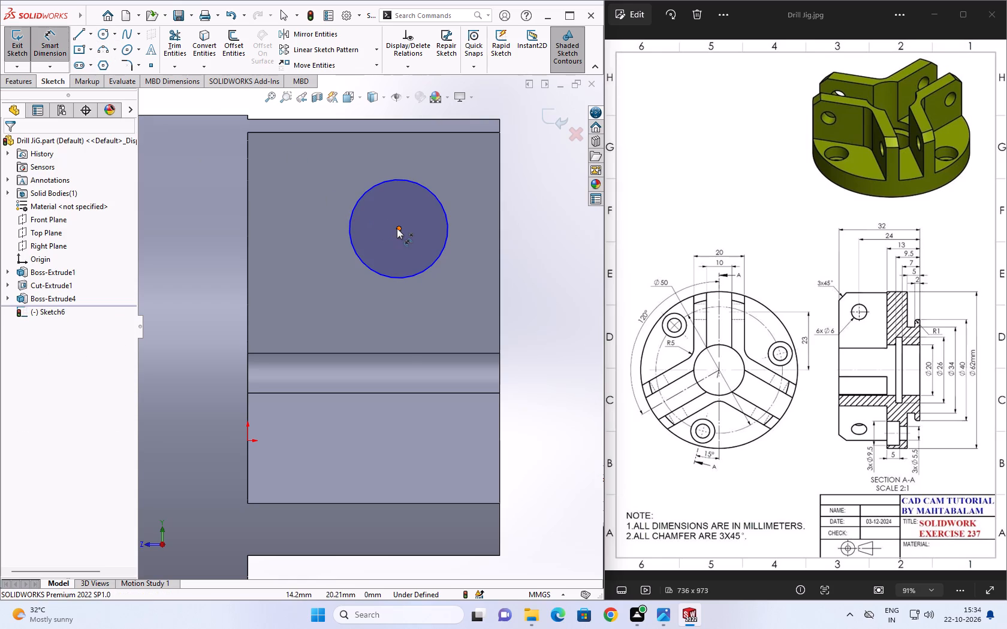
left_click(397, 228)
left_click(499, 228)
left_click(475, 273)
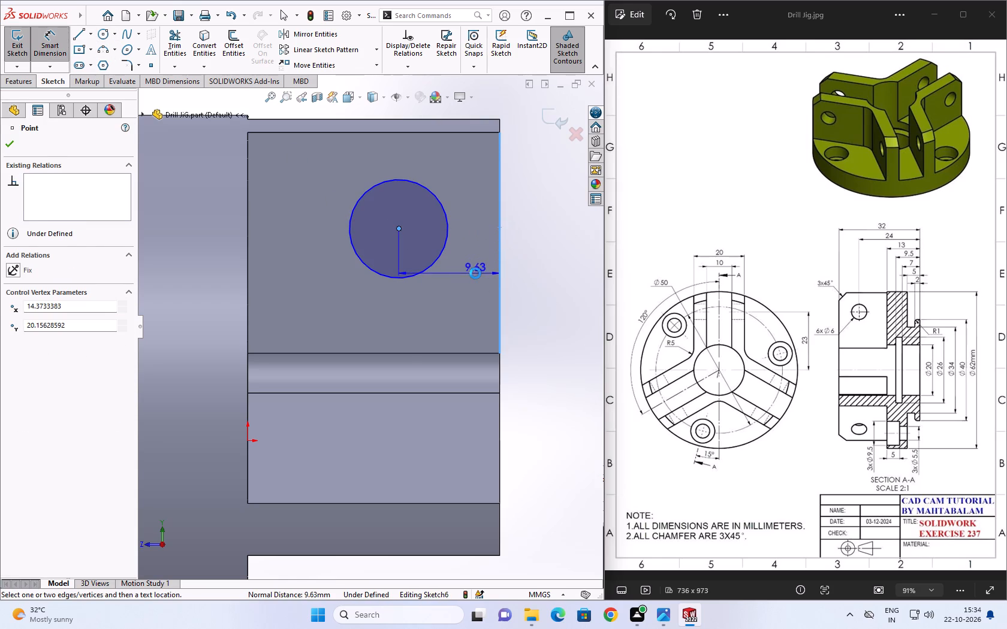
type("10")
key("Return")
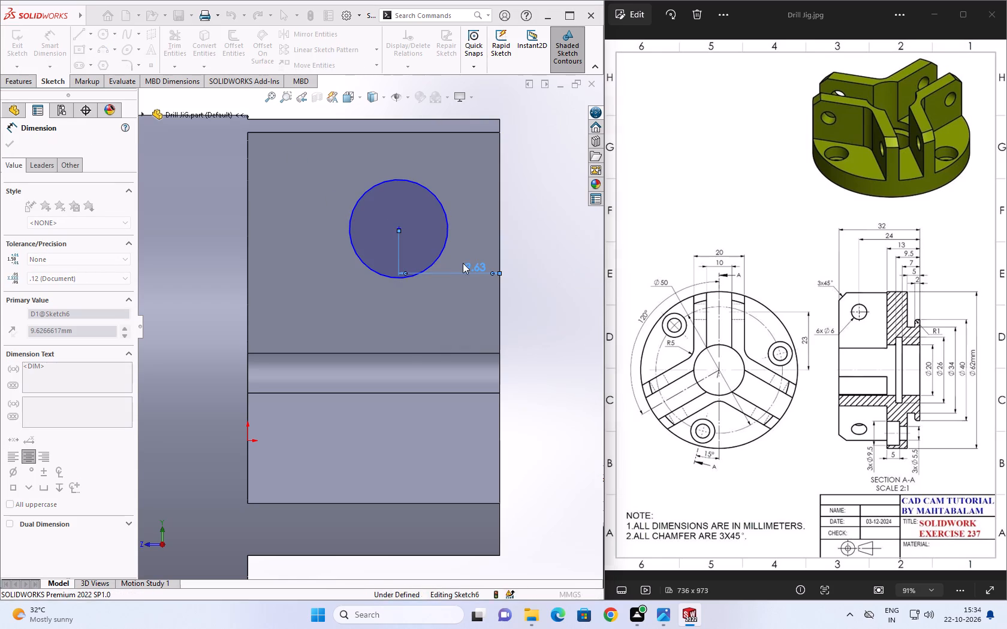
Dimension the circle's centre 10 mm from the rib face's outer edge at the disc's rim side.
left_click(397, 133)
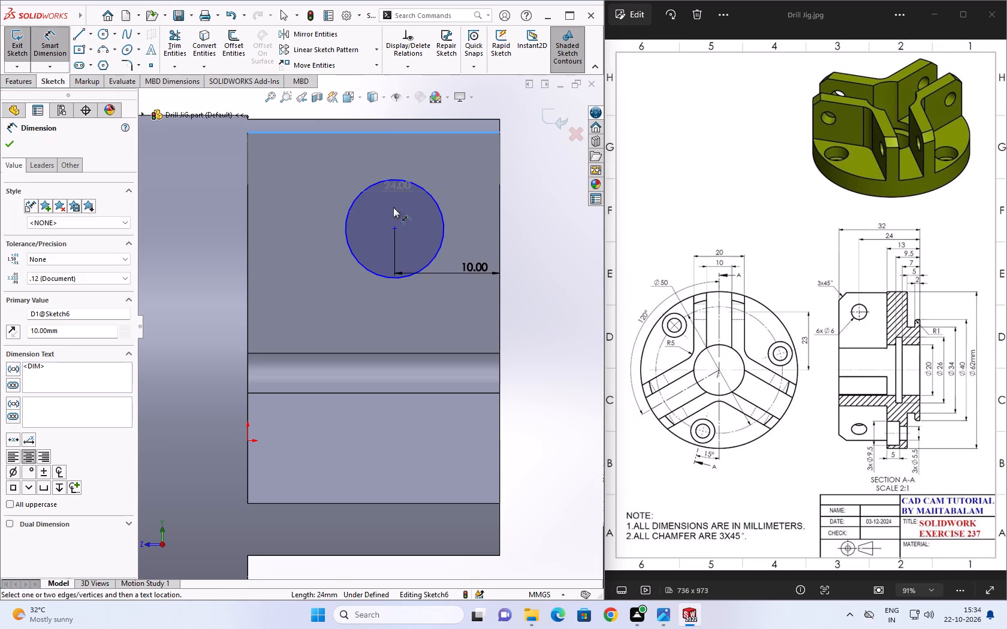
left_click(394, 230)
left_click(470, 221)
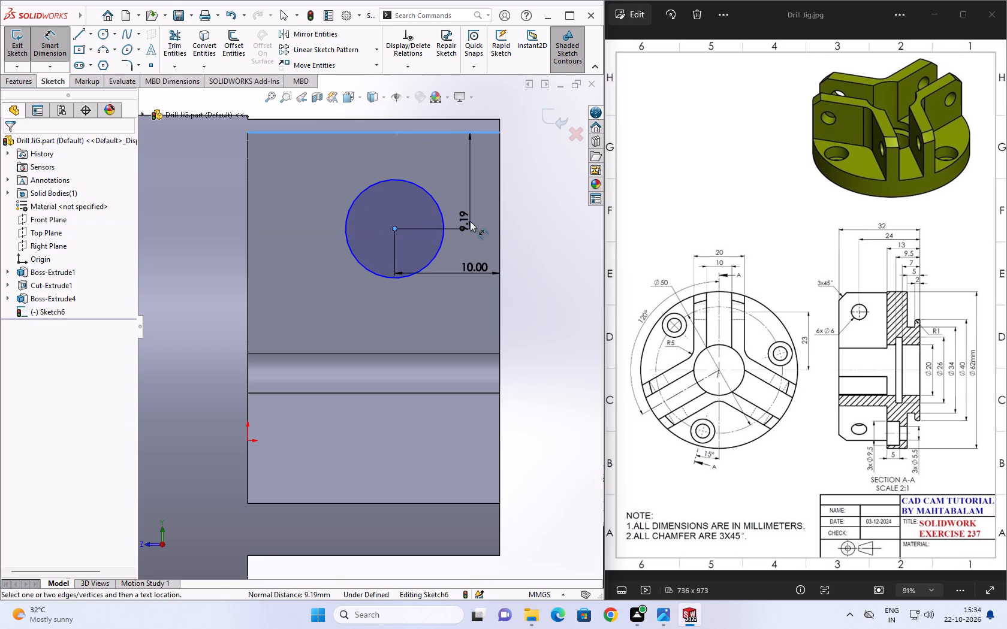
type("10")
key("Return")
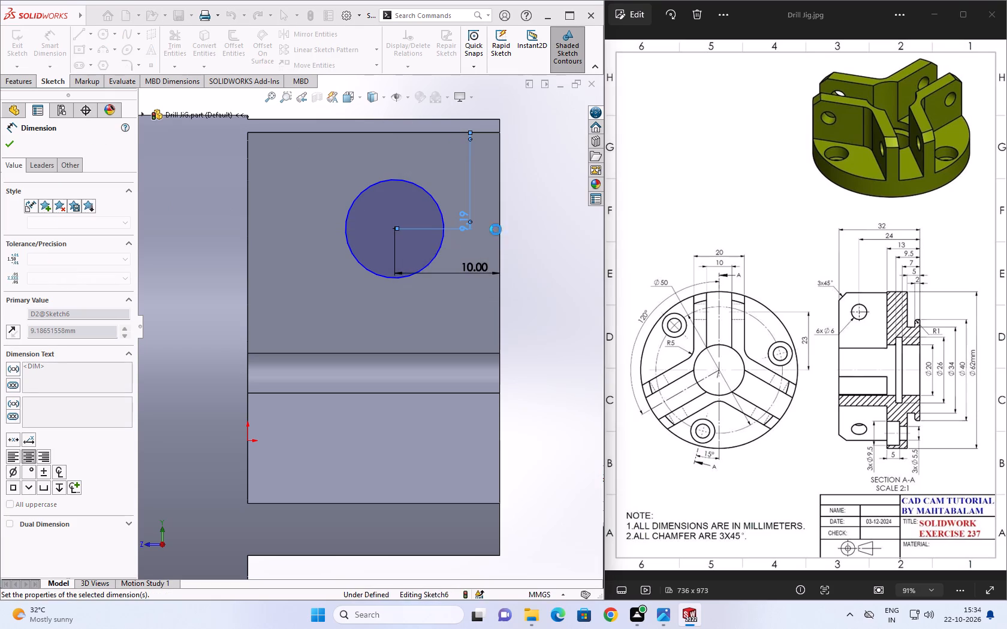
key("Escape")
key("Escape")
key("Escape")
key("Escape")
Start an extruded cut from the circle and try the Up To Vertex, Up To Next and Up To Surface end conditions.
middle_click_drag(512, 304, 436, 261)
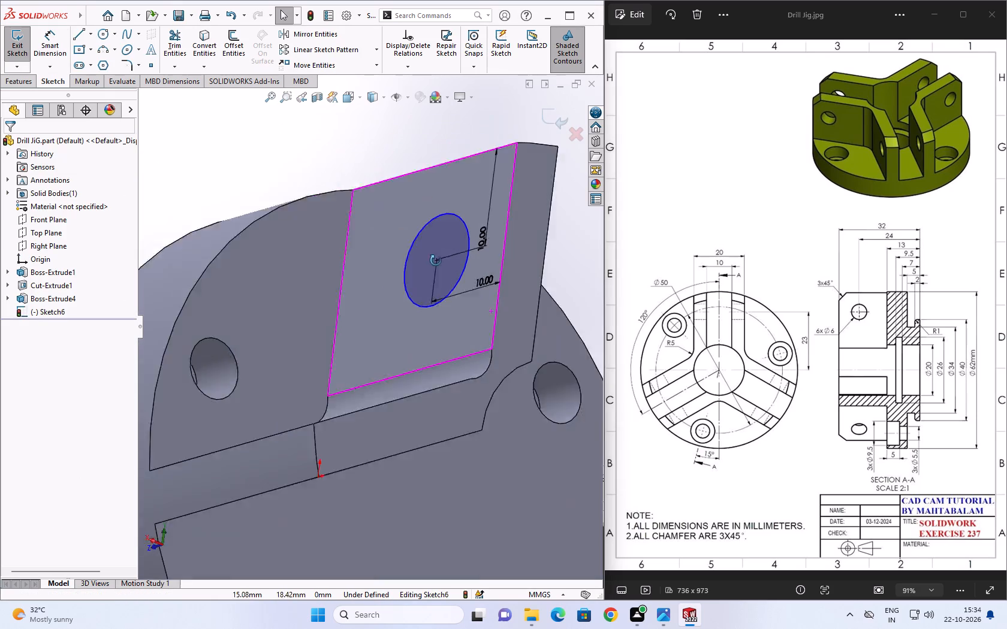
middle_click_drag(436, 261, 403, 228)
left_click(17, 83)
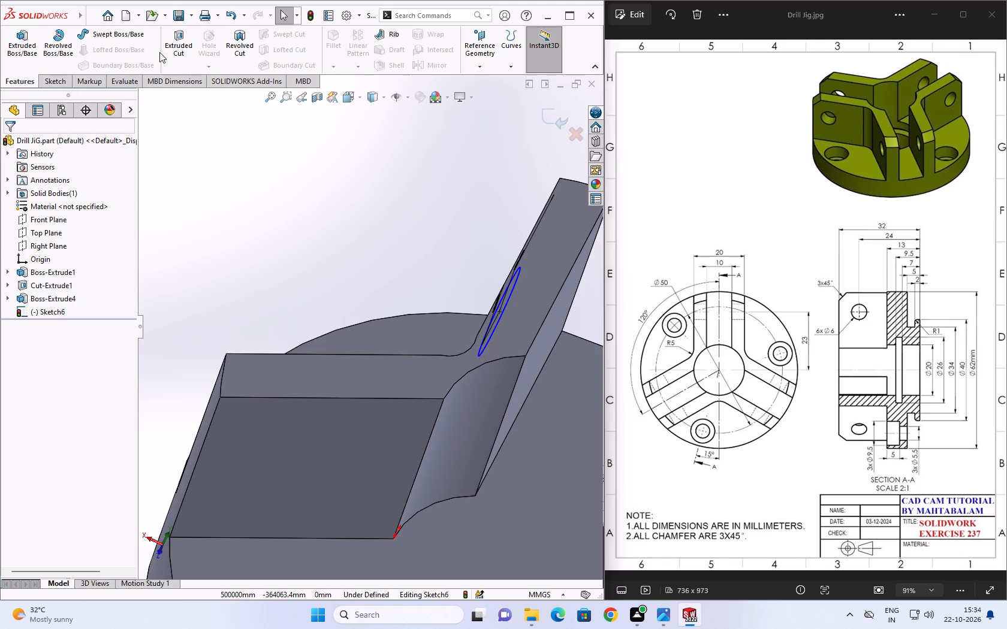
left_click(183, 46)
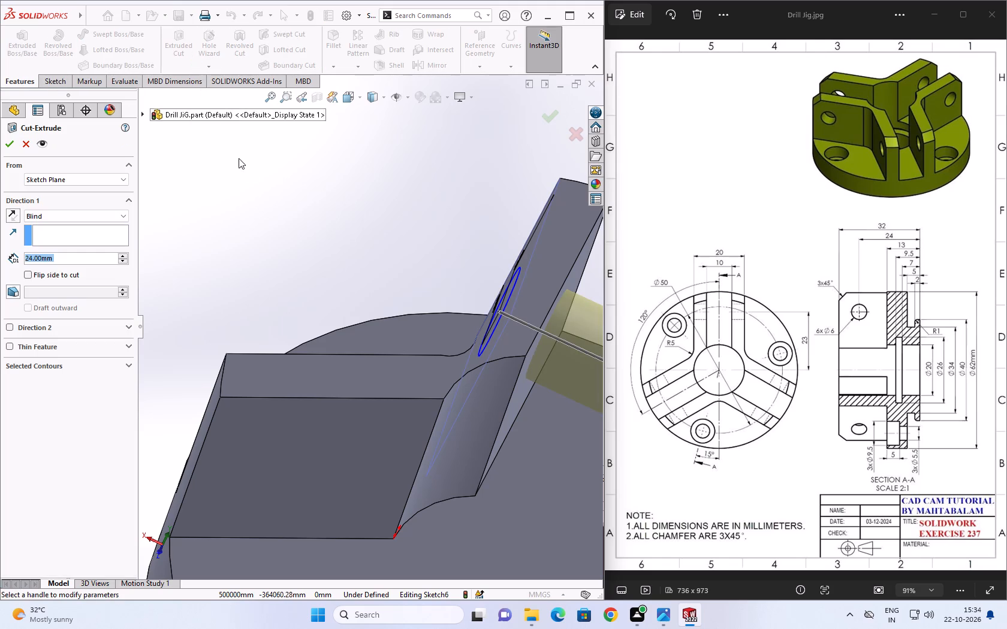
left_click(56, 209)
left_click(59, 212)
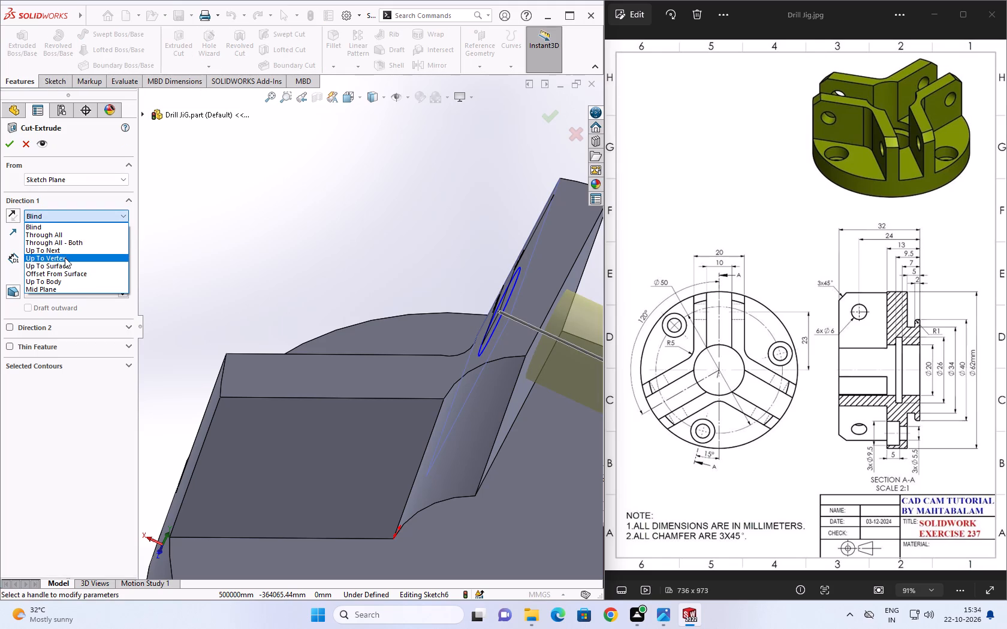
left_click(65, 259)
left_click(56, 220)
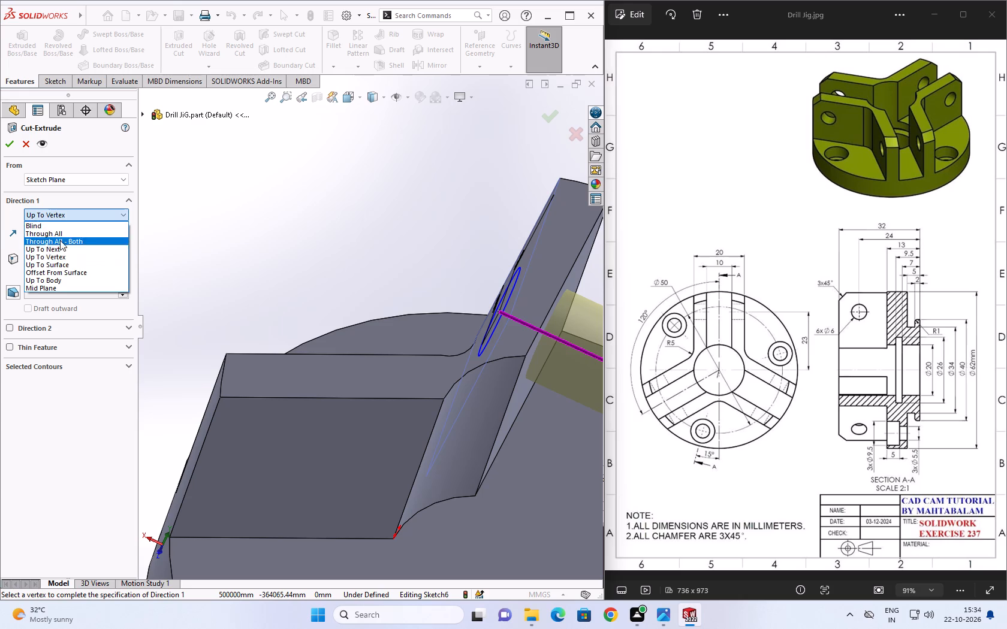
left_click(59, 250)
scroll(165, 253, "down", 4)
scroll(156, 244, "up", 5)
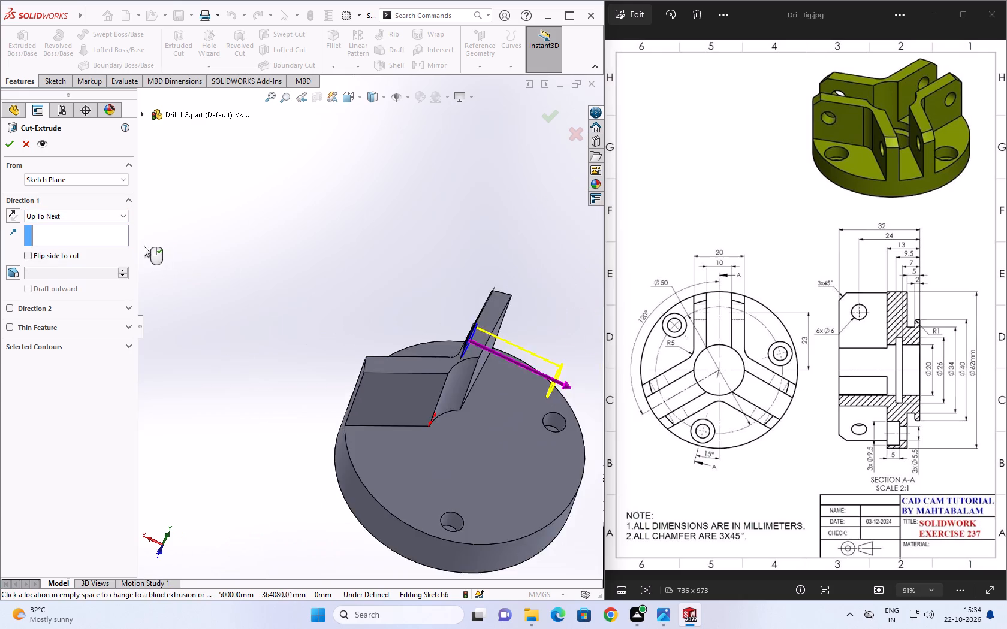
scroll(144, 246, "up", 6)
left_click(100, 221)
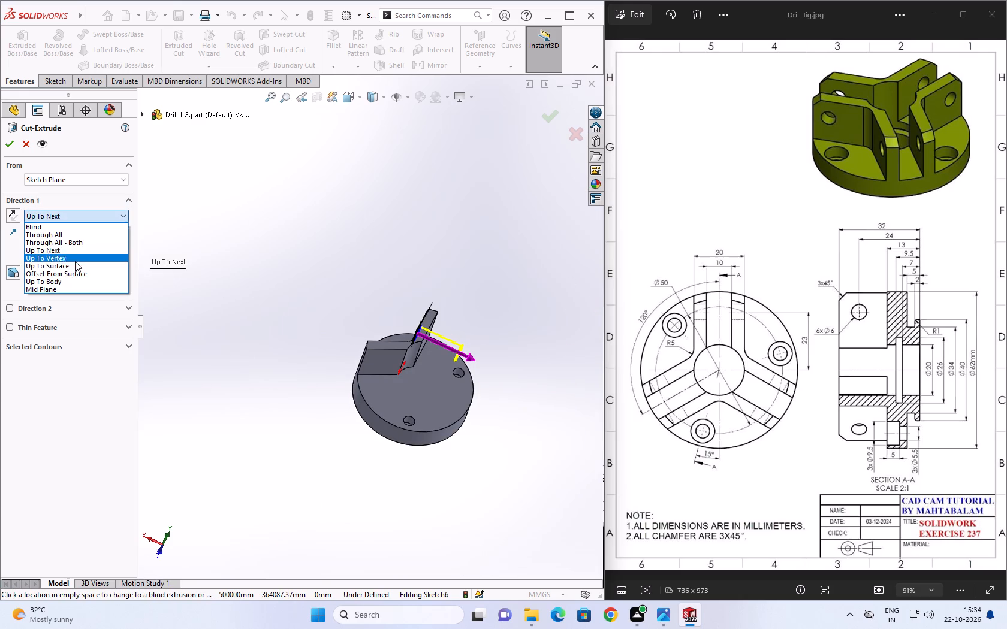
left_click(74, 265)
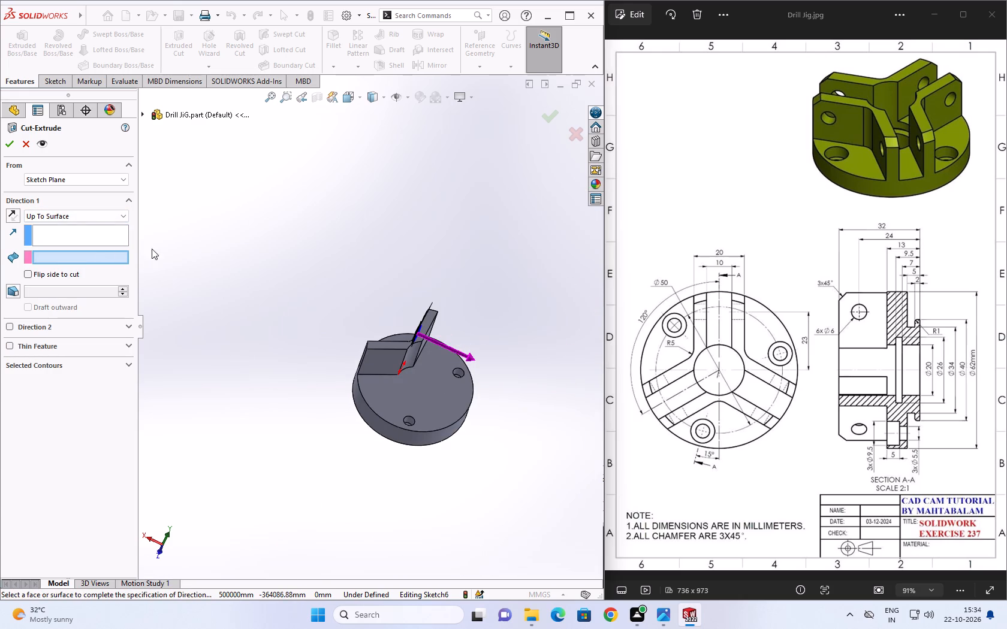
scroll(462, 350, "down", 5)
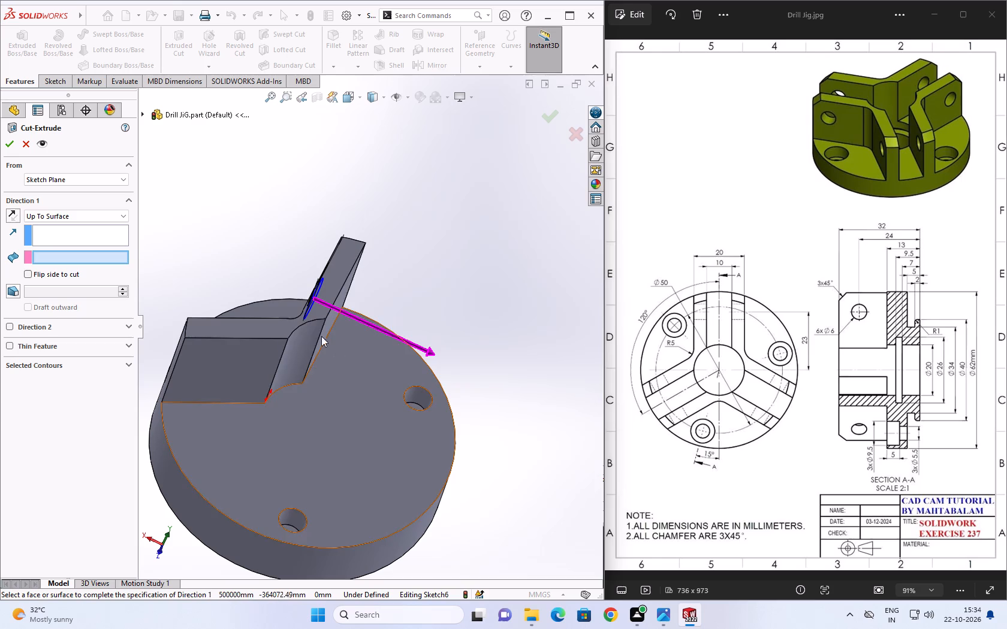
Cut the circle through the rib arm with the Through All end condition.
left_click(85, 219)
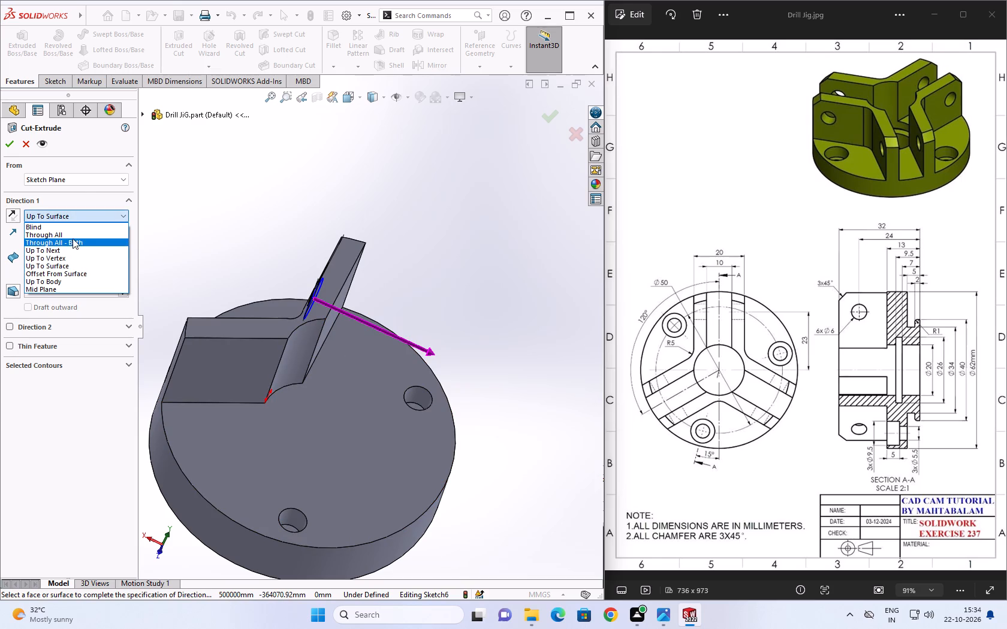
left_click(76, 235)
left_click(13, 141)
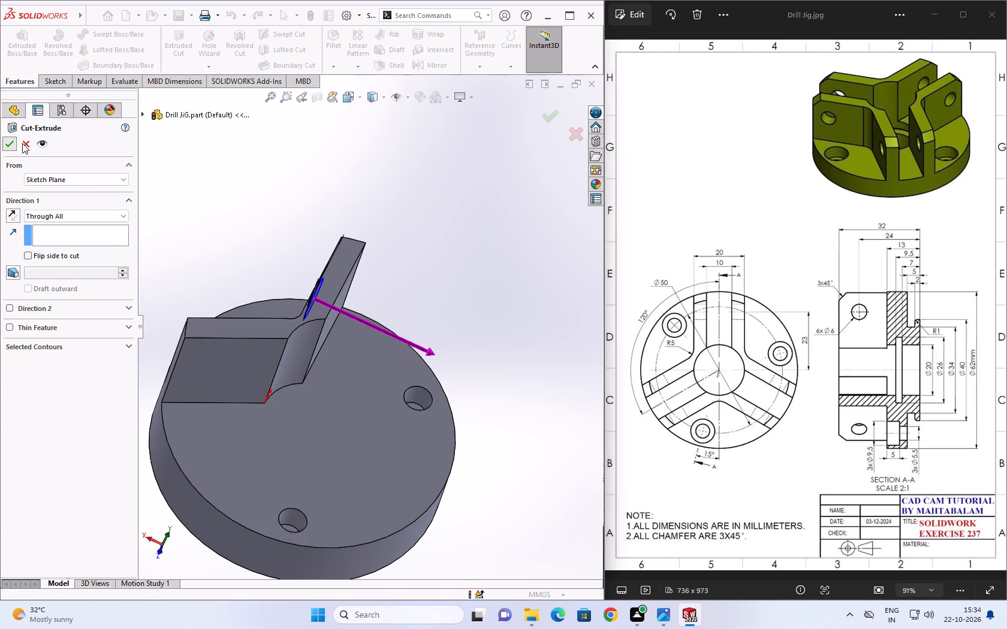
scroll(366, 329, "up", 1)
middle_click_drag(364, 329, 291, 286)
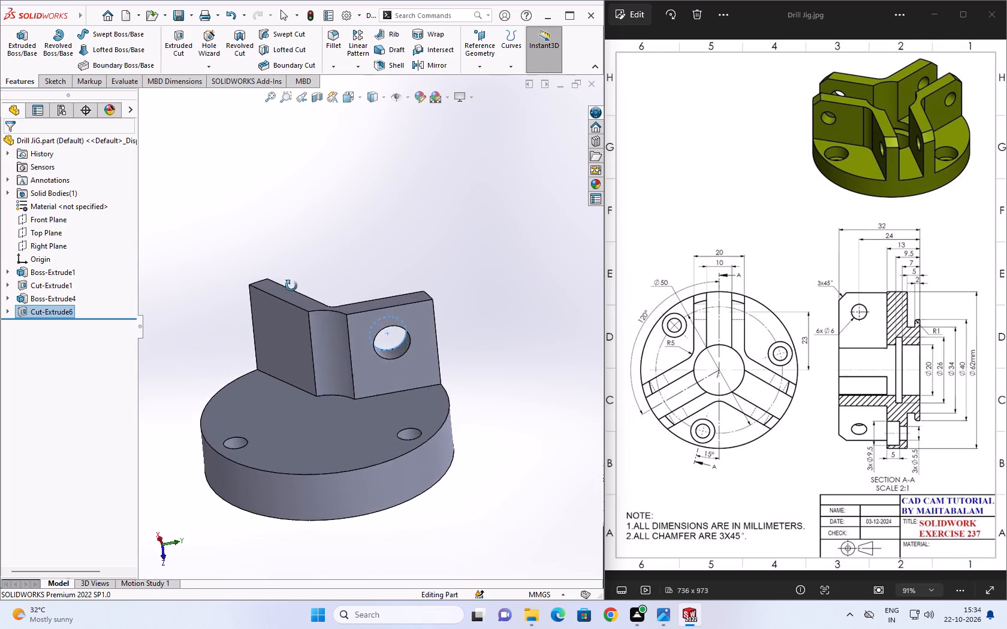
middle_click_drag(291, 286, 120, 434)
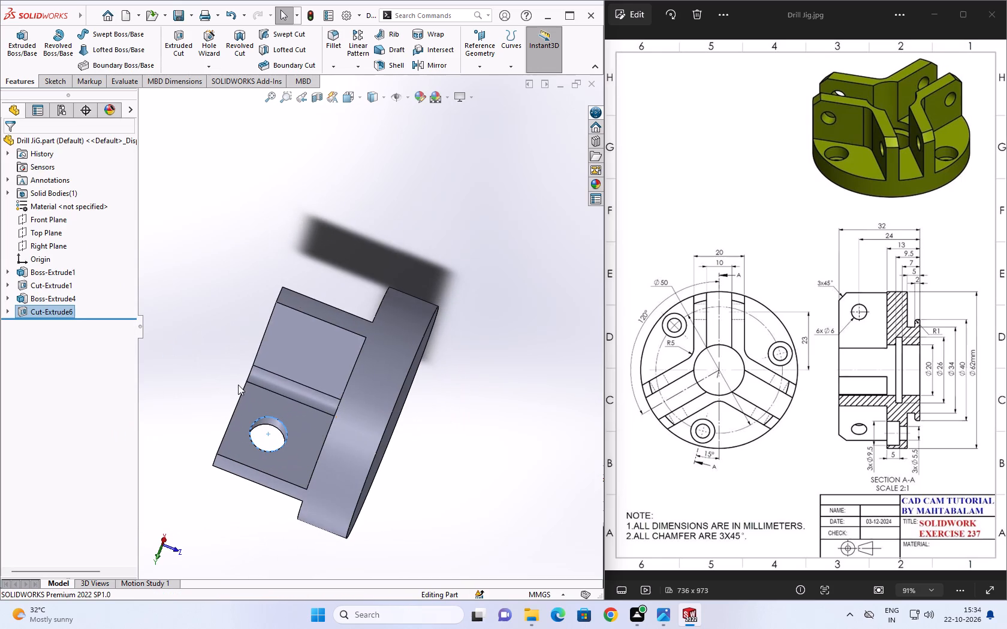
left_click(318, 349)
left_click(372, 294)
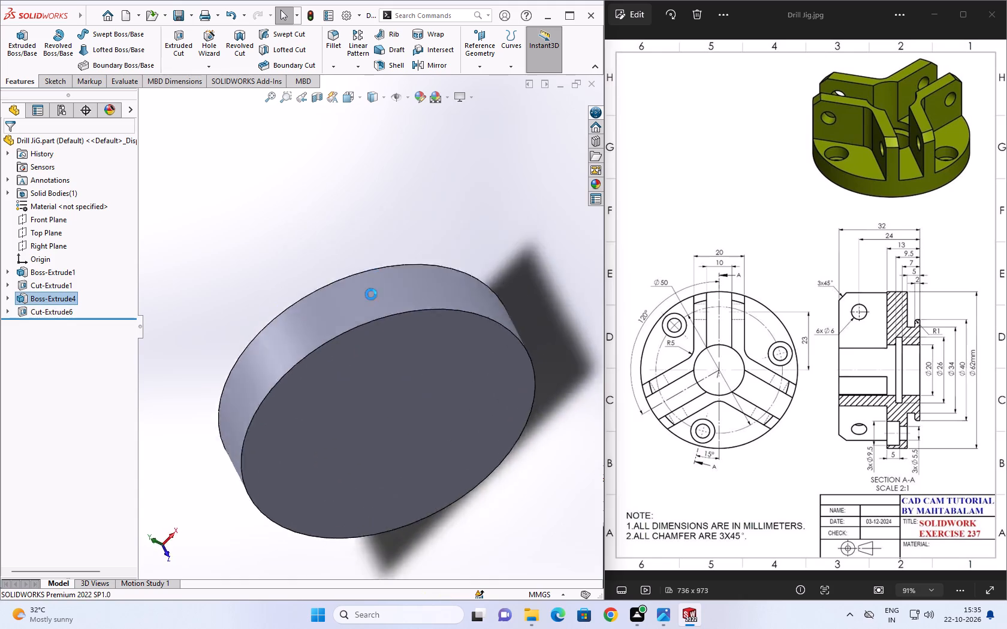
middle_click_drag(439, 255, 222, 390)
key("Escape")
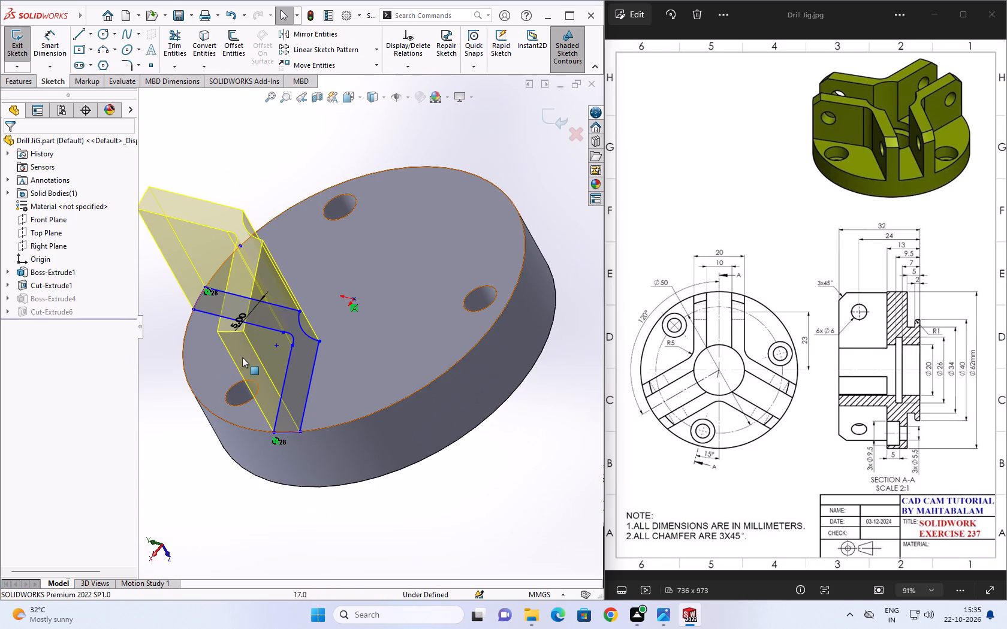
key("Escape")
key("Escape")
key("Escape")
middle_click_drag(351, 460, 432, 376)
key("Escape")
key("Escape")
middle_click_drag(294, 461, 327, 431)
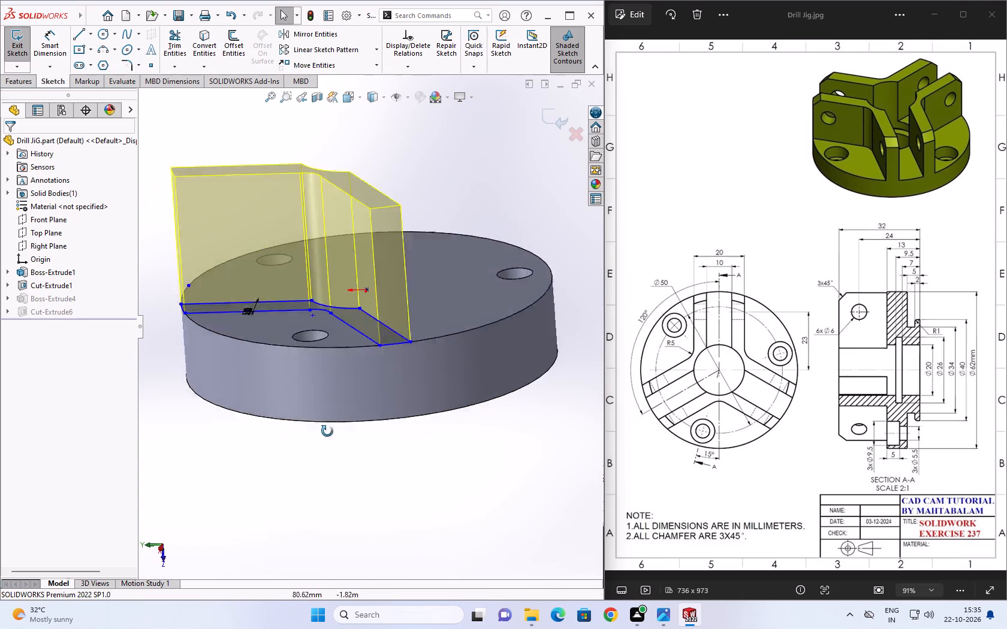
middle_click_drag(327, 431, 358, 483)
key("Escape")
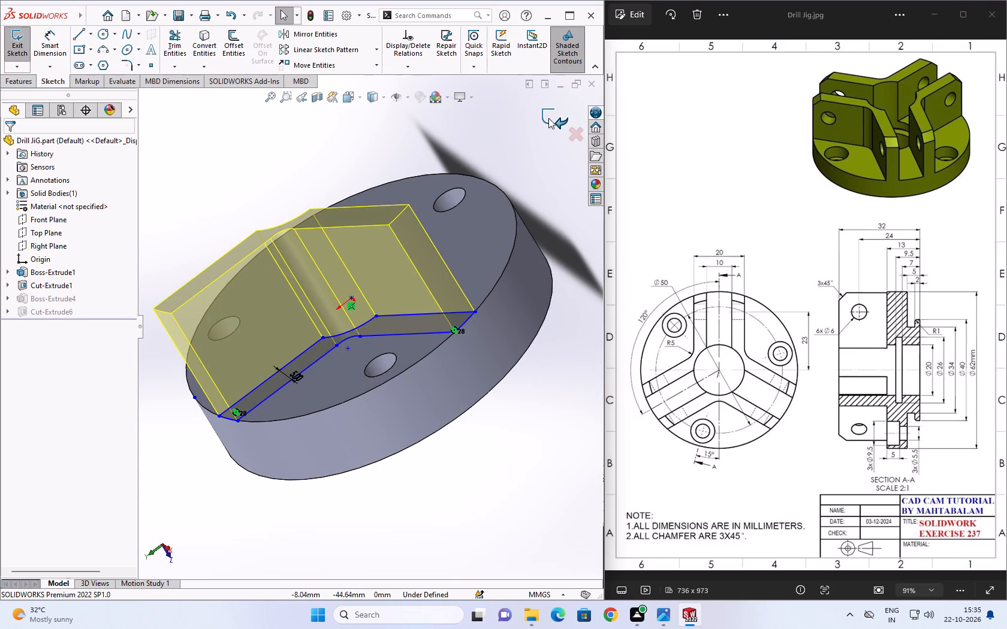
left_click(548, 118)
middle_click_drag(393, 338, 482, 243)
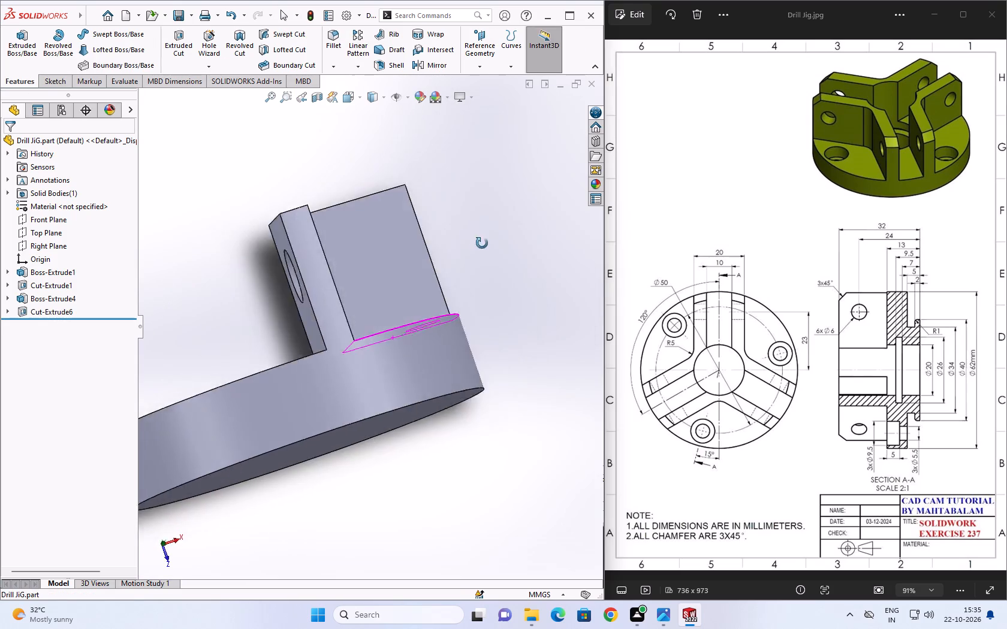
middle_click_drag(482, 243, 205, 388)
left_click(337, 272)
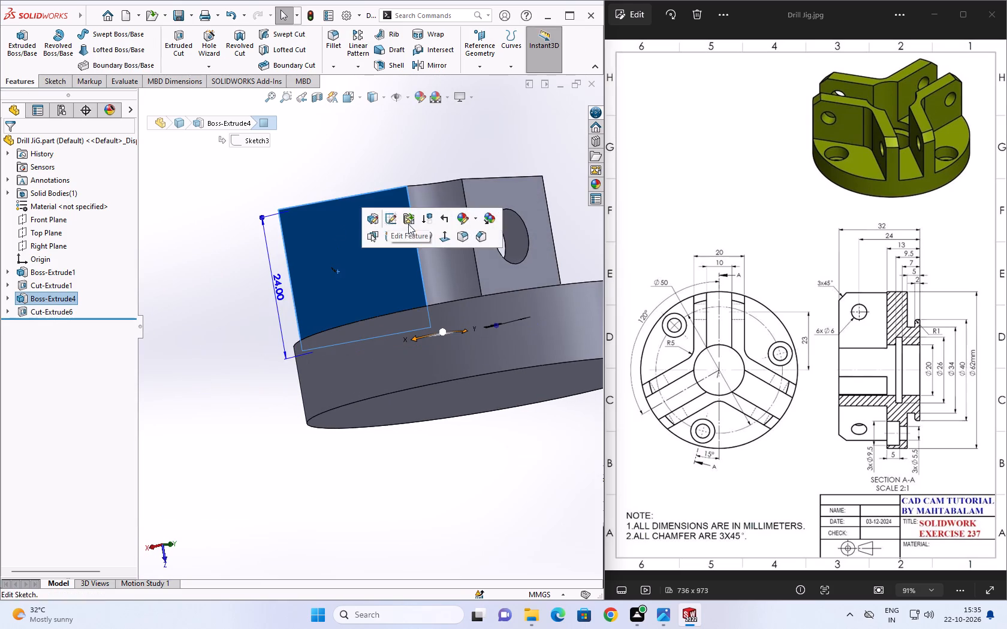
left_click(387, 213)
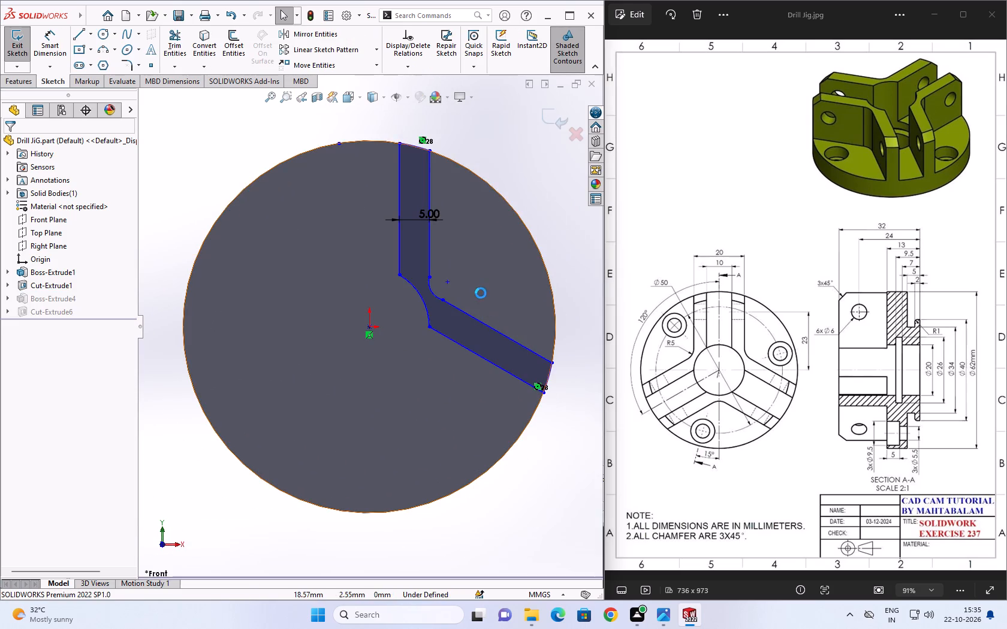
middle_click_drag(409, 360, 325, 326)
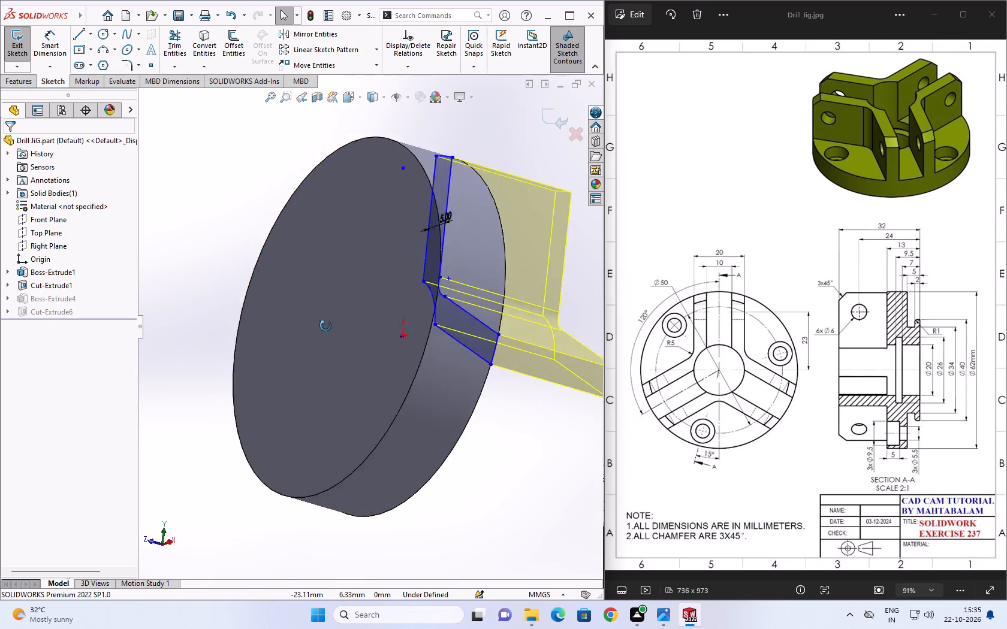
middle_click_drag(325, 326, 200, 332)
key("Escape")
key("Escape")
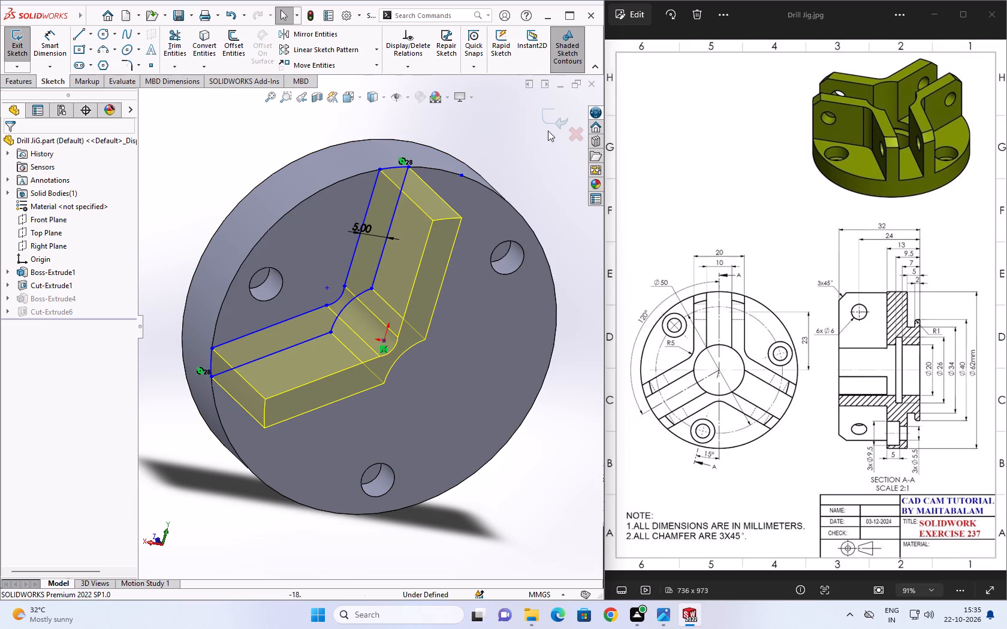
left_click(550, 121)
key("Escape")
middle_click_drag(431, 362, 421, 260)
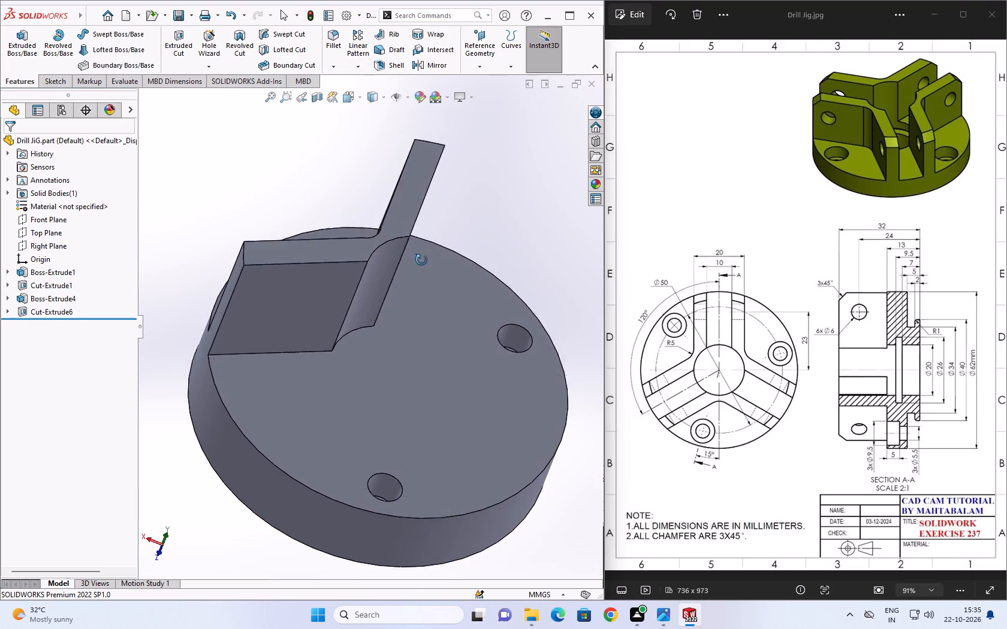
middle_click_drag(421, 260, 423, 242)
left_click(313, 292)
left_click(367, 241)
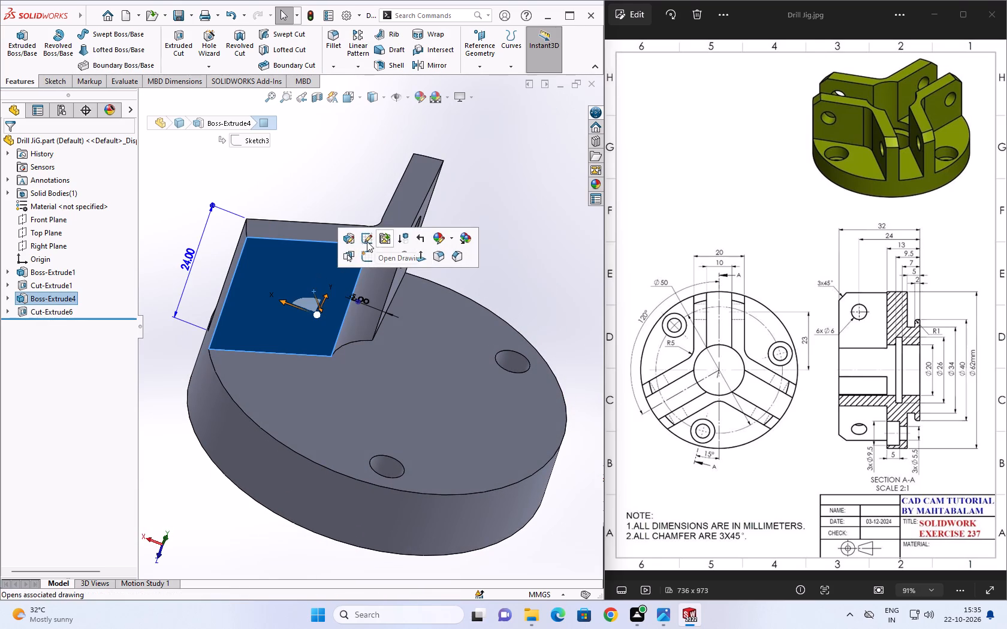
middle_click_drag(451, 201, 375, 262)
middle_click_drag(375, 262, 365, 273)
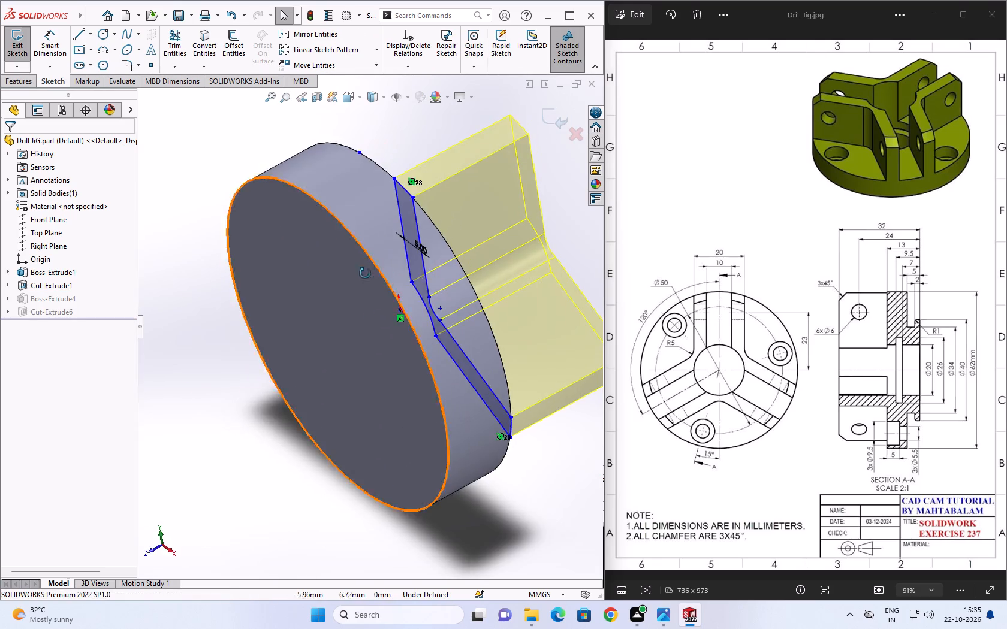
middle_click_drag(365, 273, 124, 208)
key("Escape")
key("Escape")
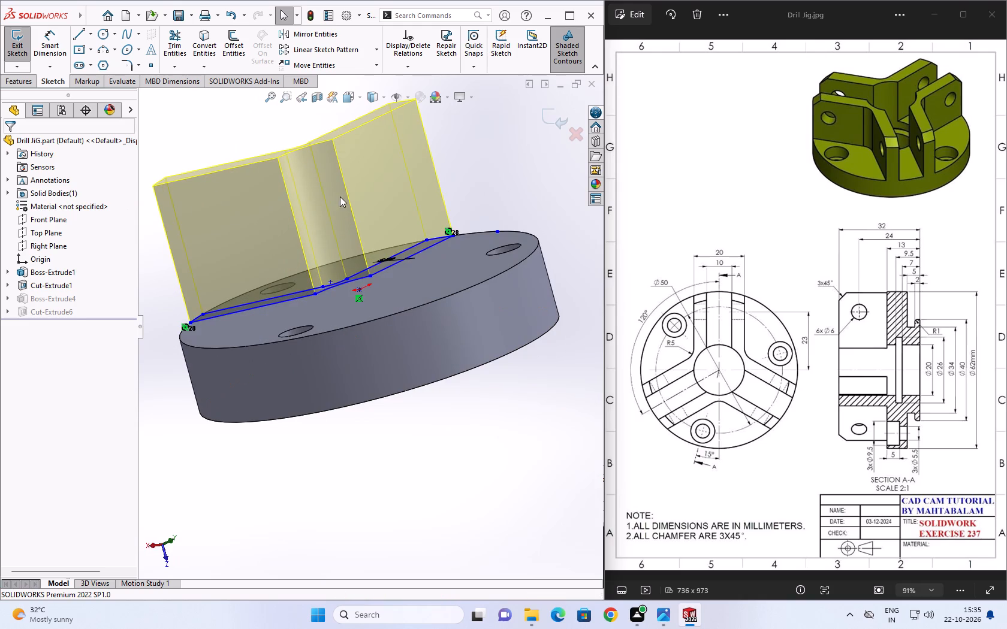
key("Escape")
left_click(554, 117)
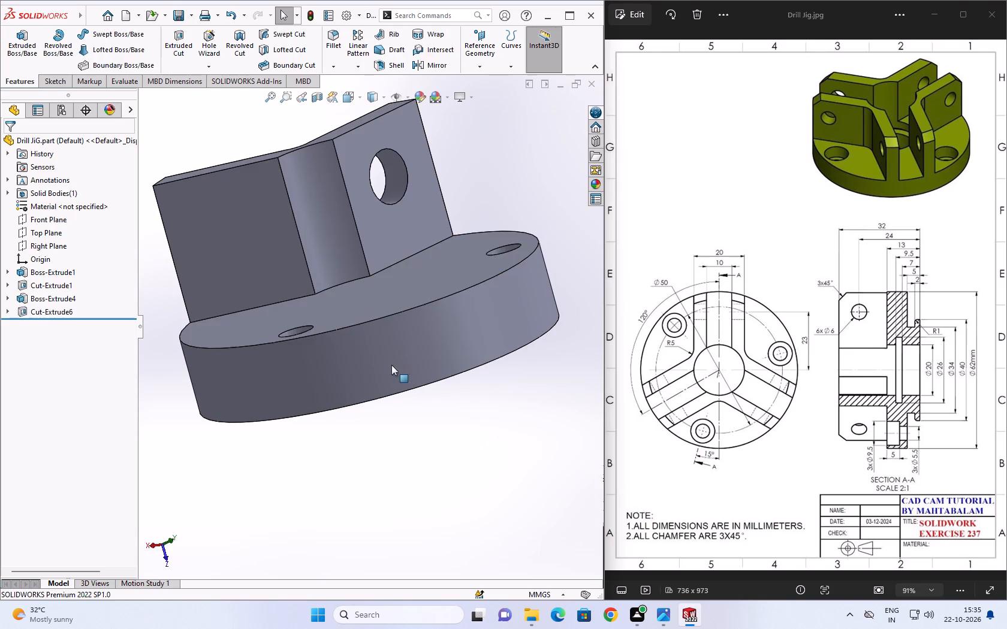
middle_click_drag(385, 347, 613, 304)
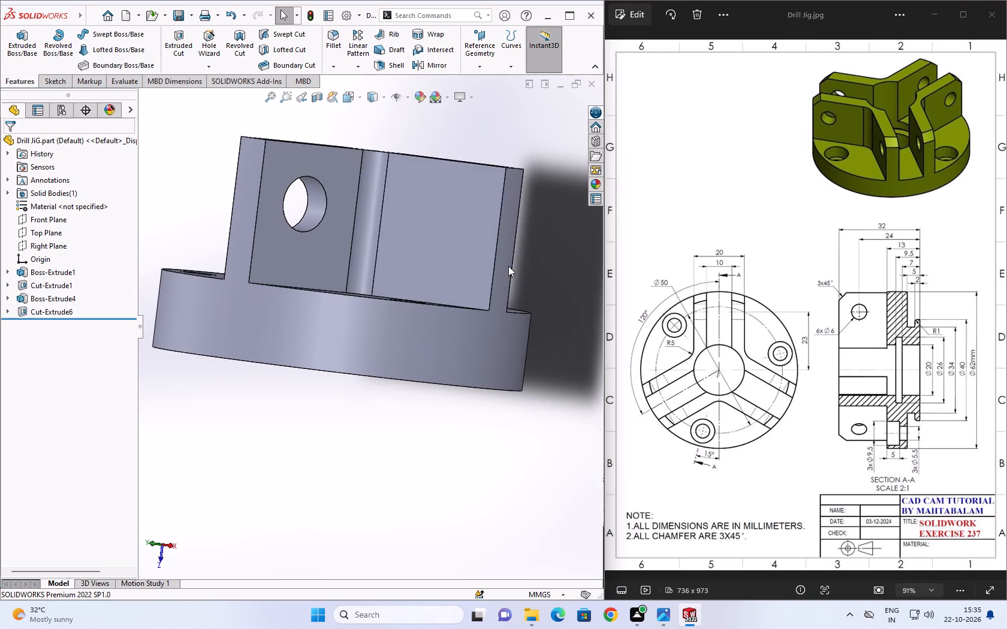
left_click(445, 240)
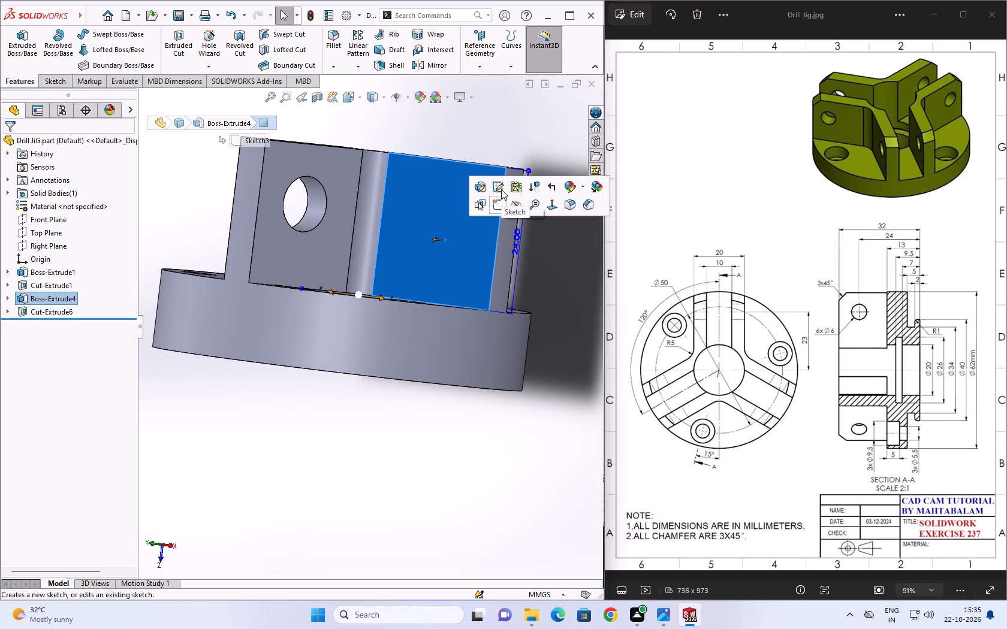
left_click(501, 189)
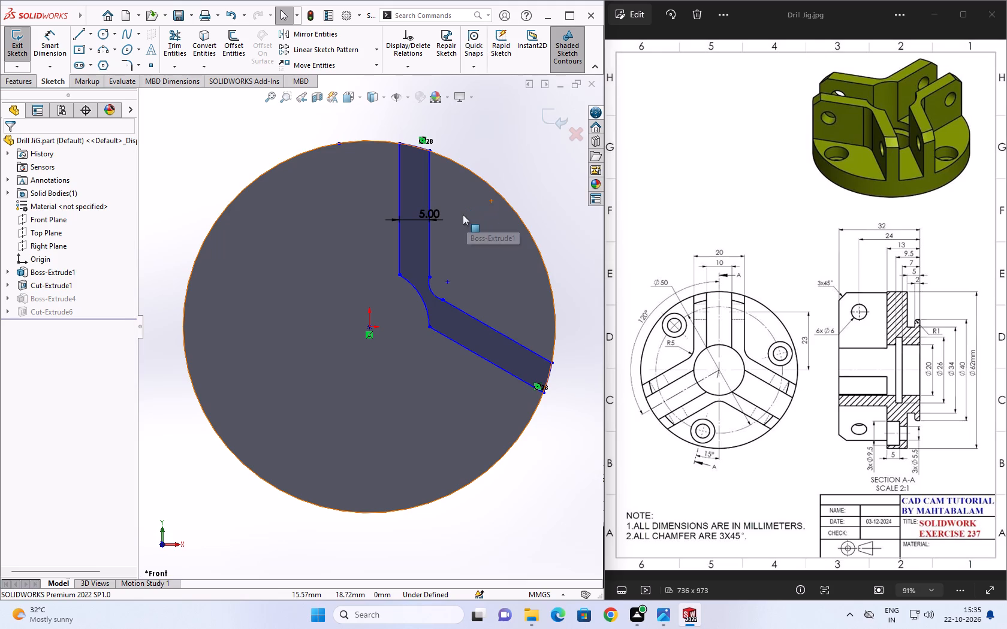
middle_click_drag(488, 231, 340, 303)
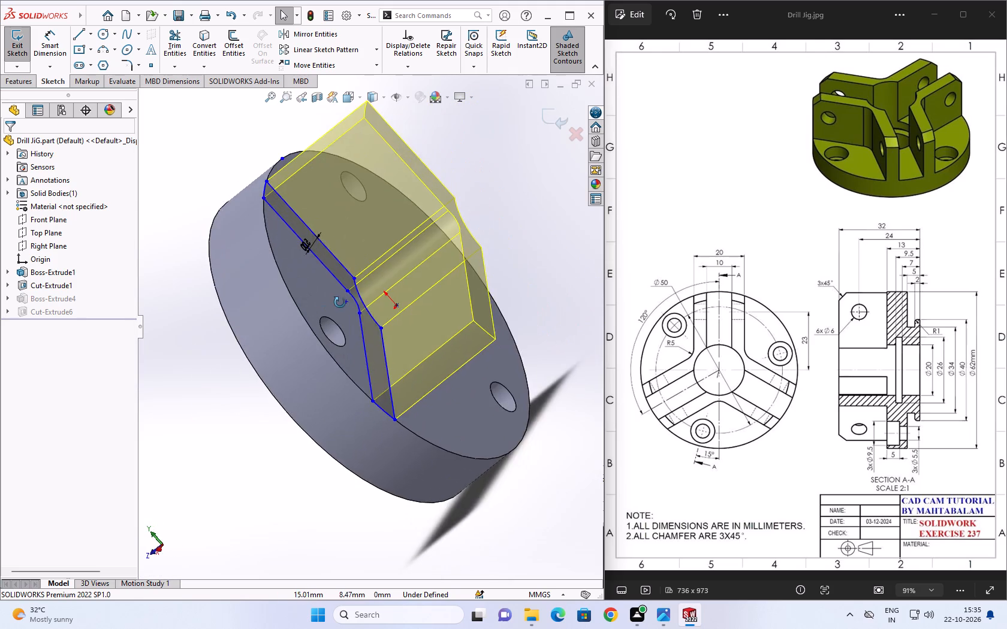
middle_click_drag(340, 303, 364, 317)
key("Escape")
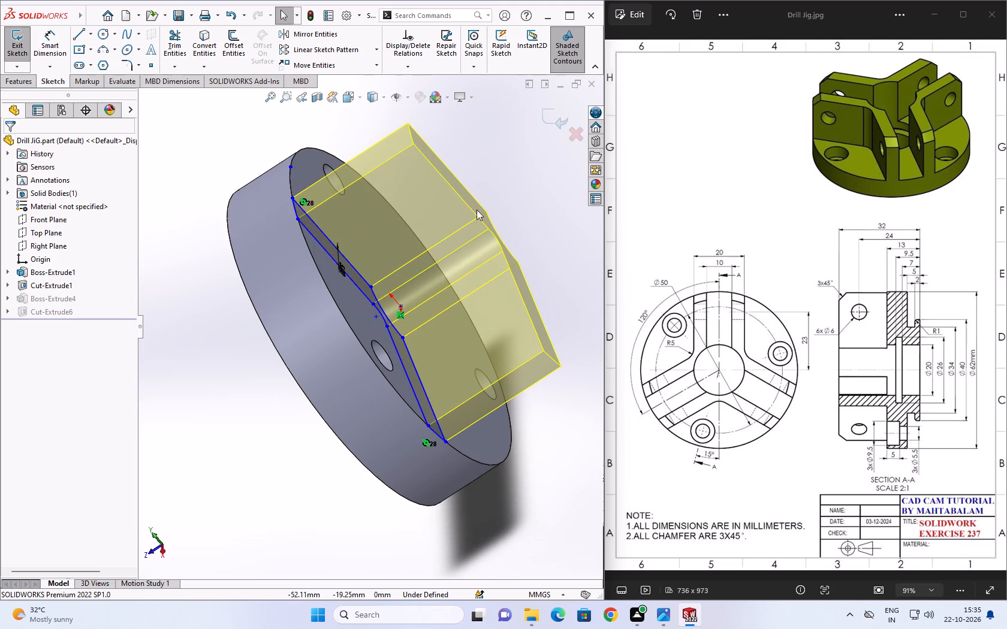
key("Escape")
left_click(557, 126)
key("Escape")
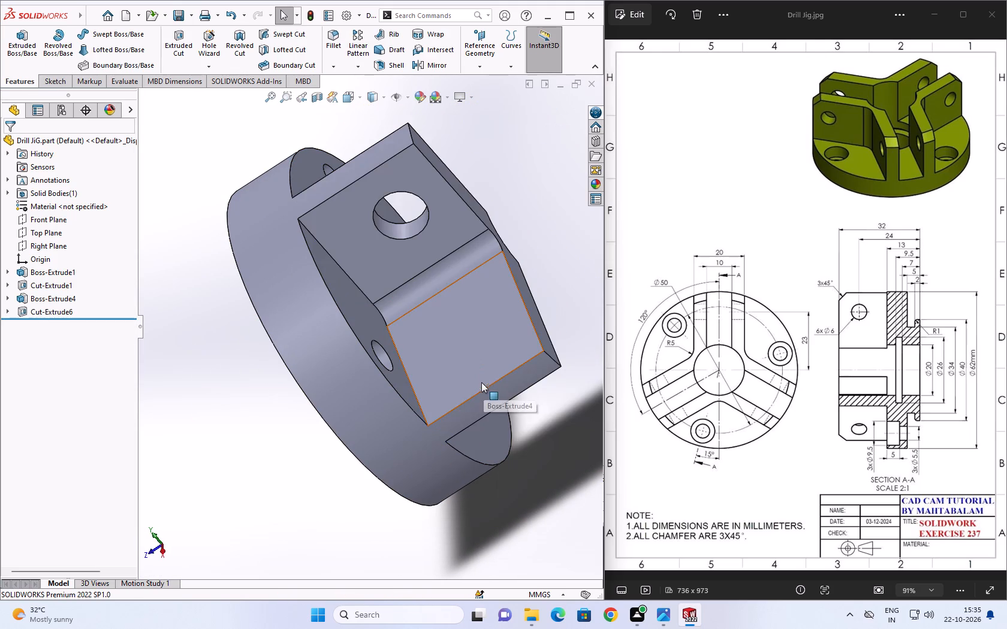
Start a sketch on the inner face of the rib's undrilled arm and draw a circle centred about 11 mm from its outer edge.
middle_click_drag(463, 374, 536, 451)
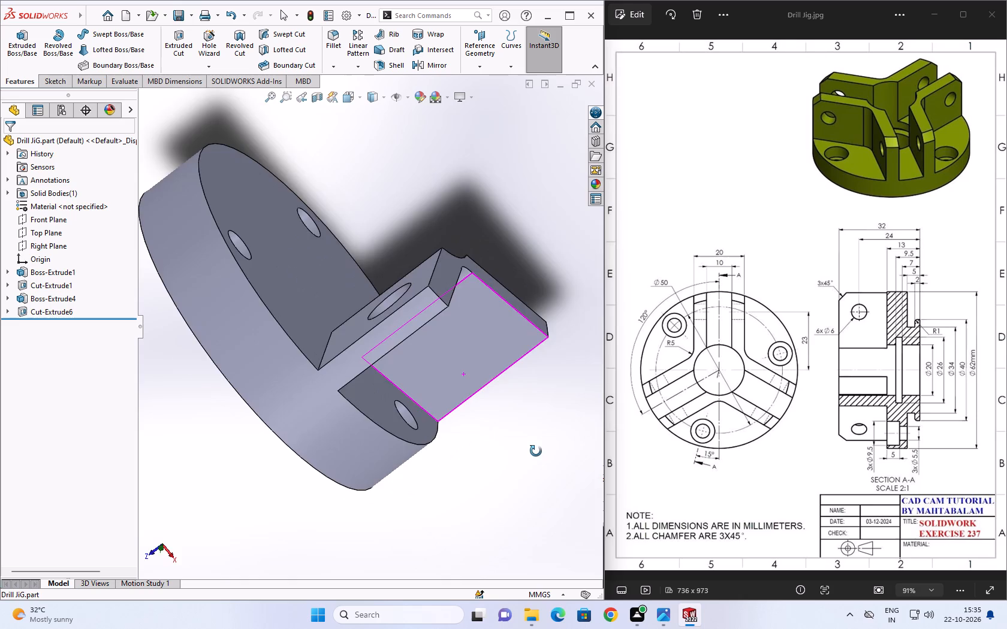
middle_click_drag(536, 451, 438, 503)
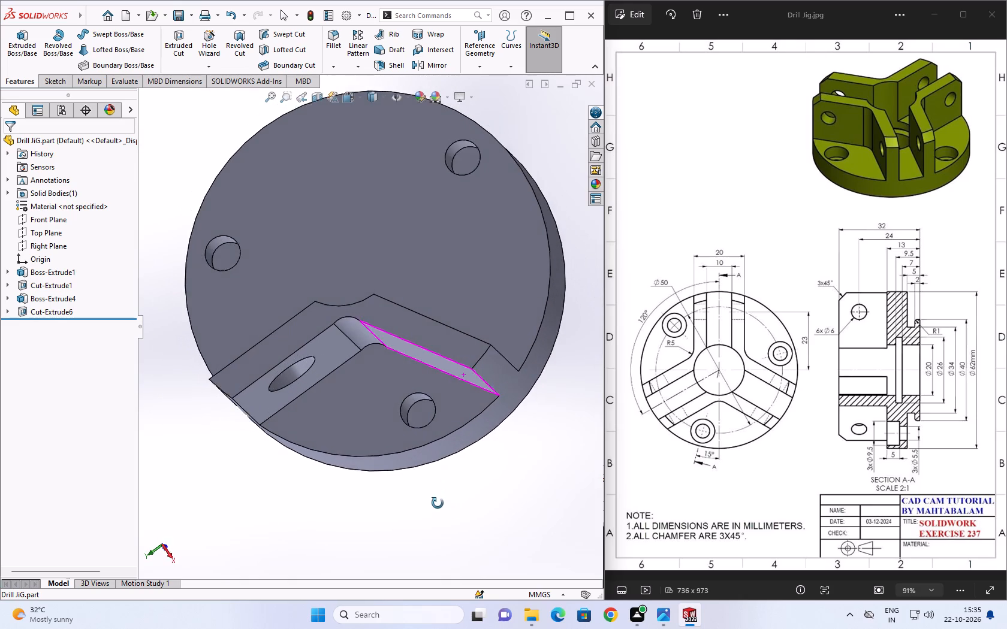
middle_click_drag(438, 503, 451, 480)
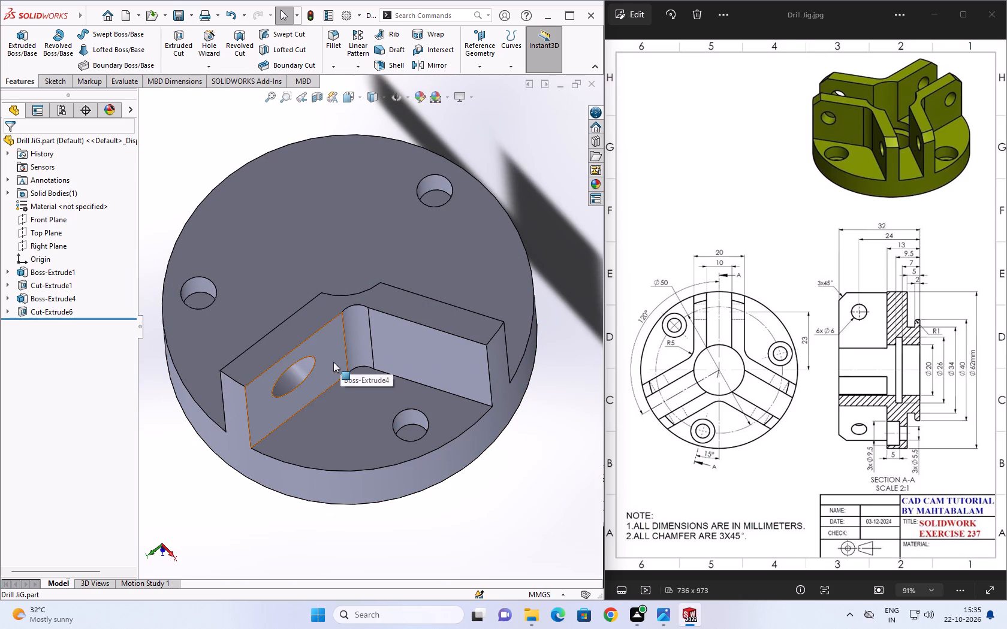
left_click(470, 365)
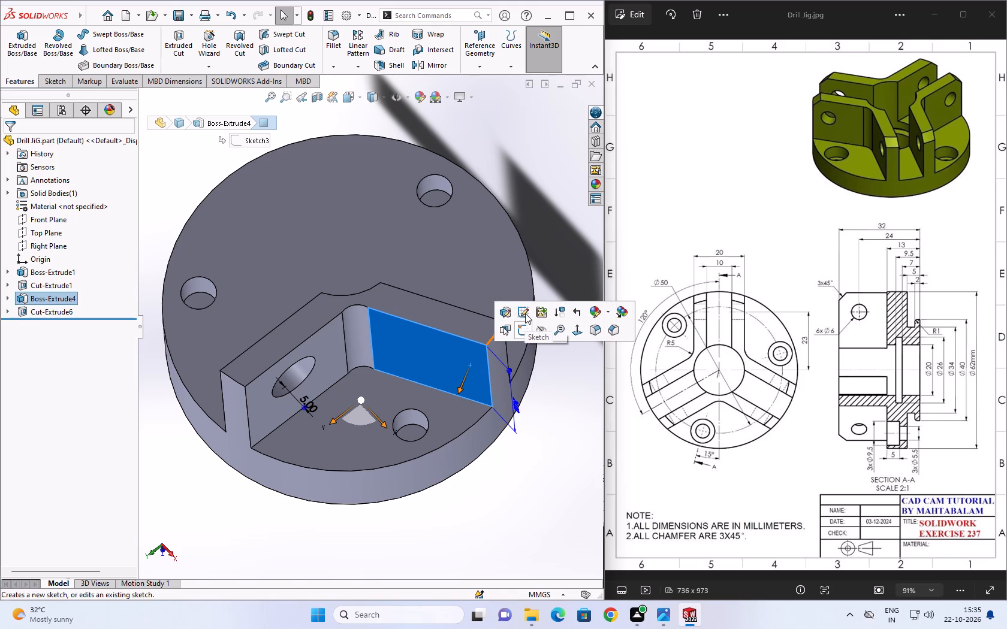
left_click(524, 326)
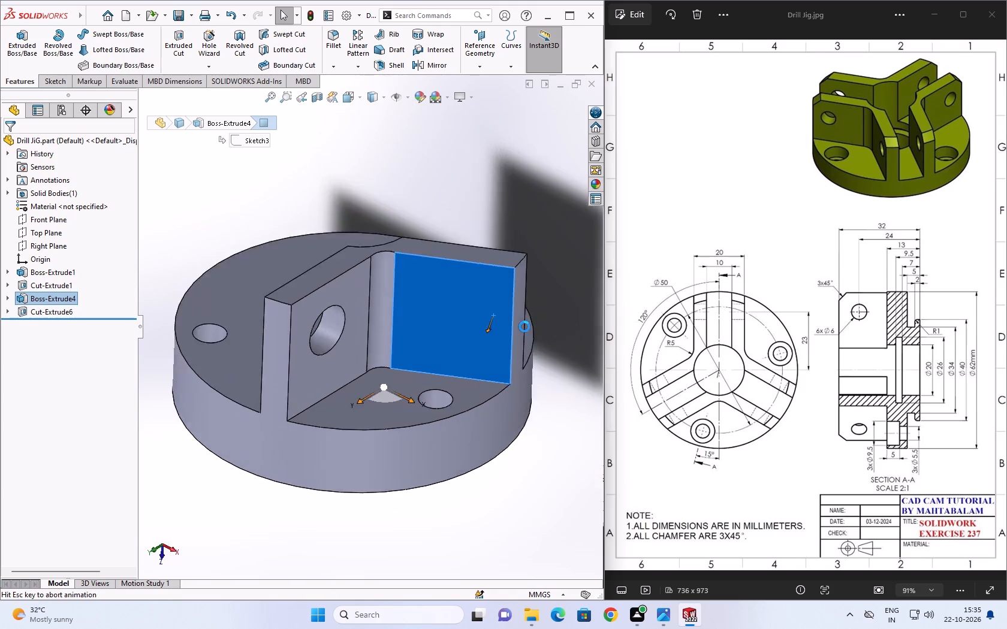
scroll(501, 282, "down", 2)
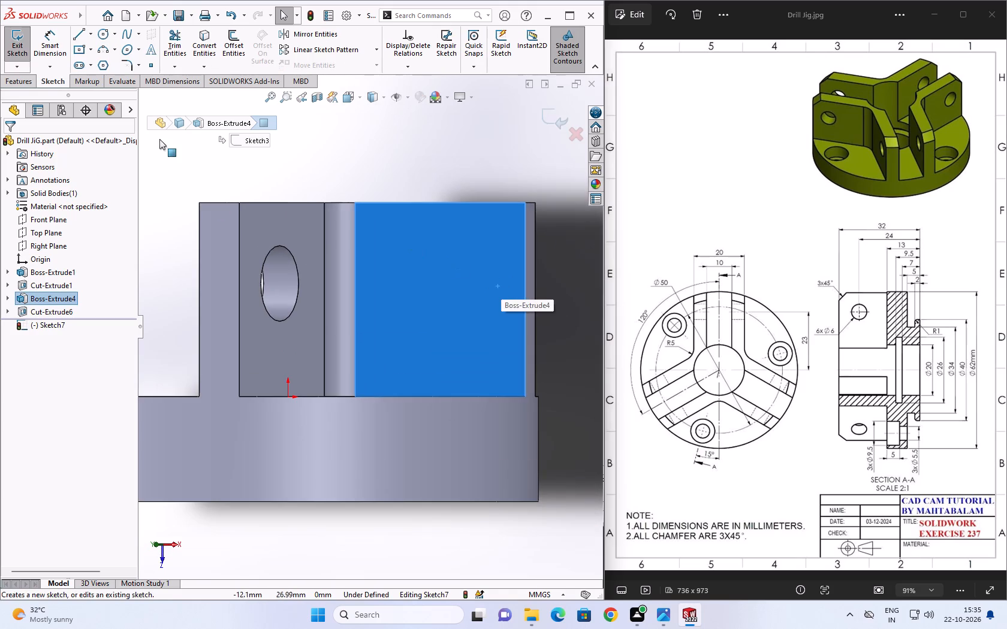
left_click(111, 38)
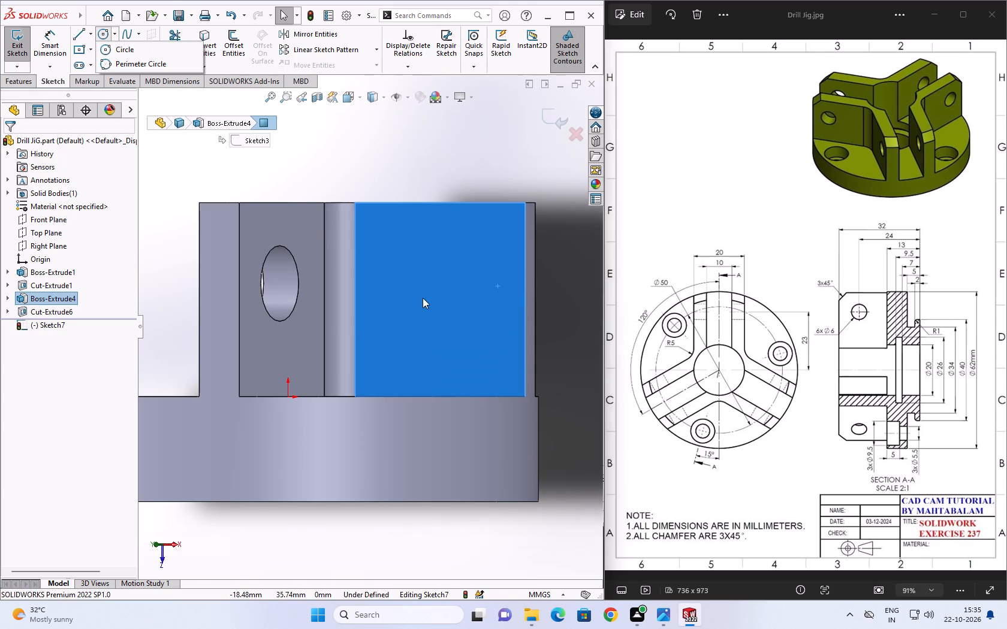
left_click(110, 52)
left_click(438, 295)
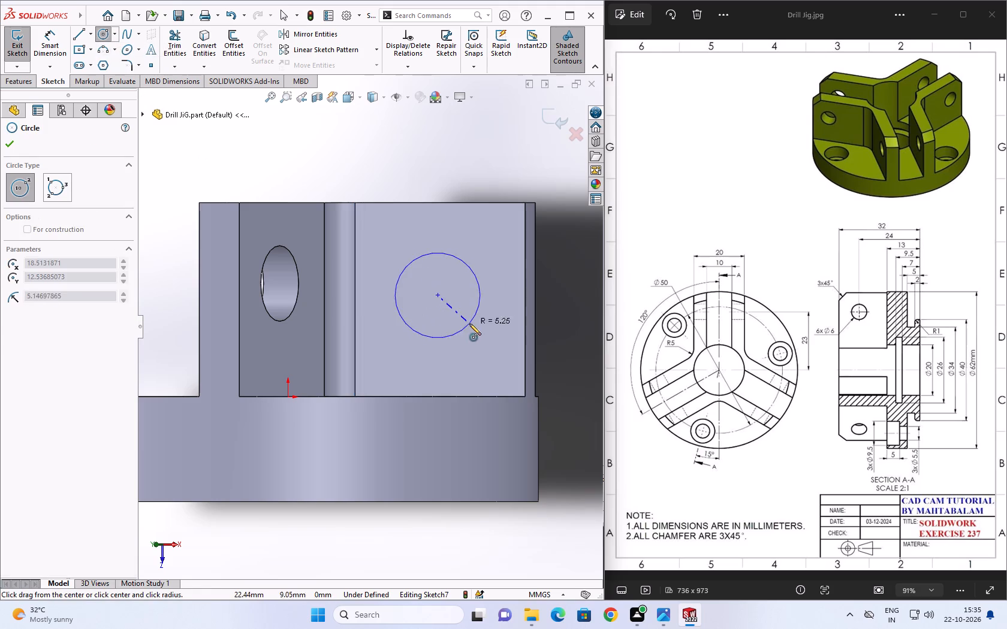
left_click(469, 331)
Dimension the circle's centre 10 mm from the rib face's outer edge at the disc's rim side.
left_click(48, 33)
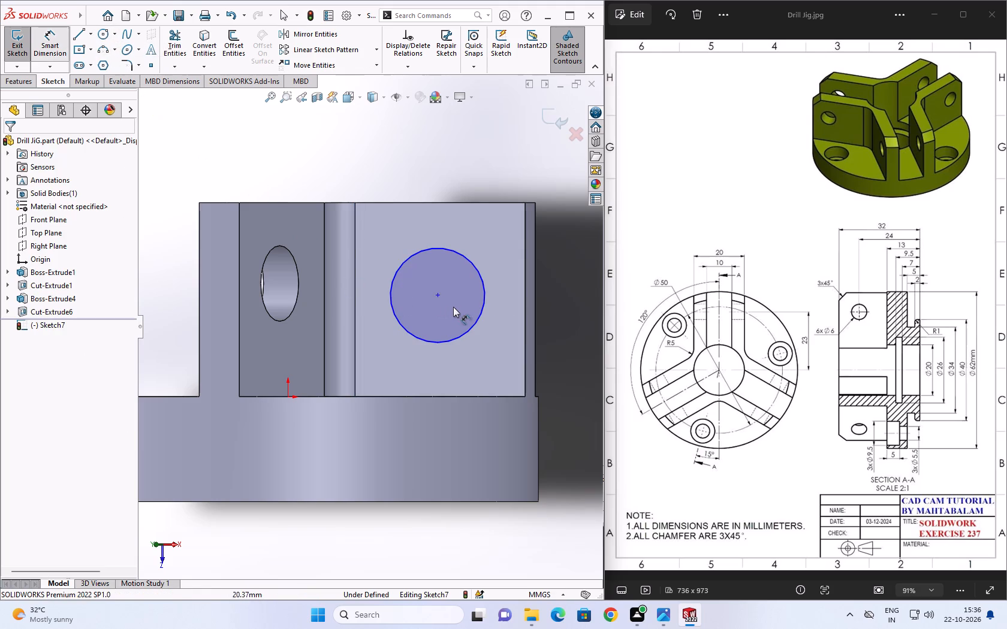
left_click(439, 298)
left_click(528, 295)
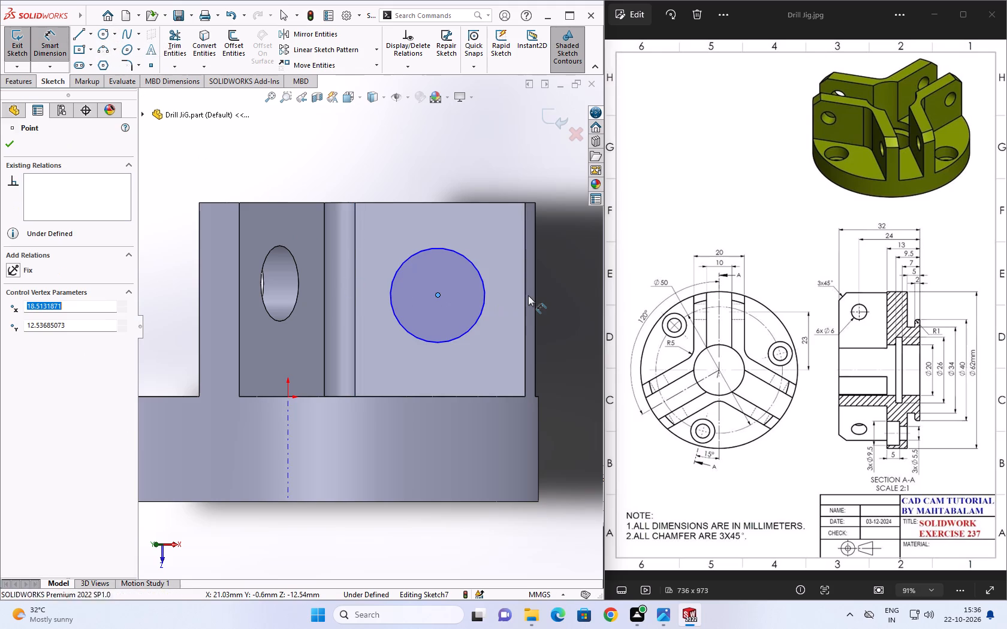
left_click(524, 295)
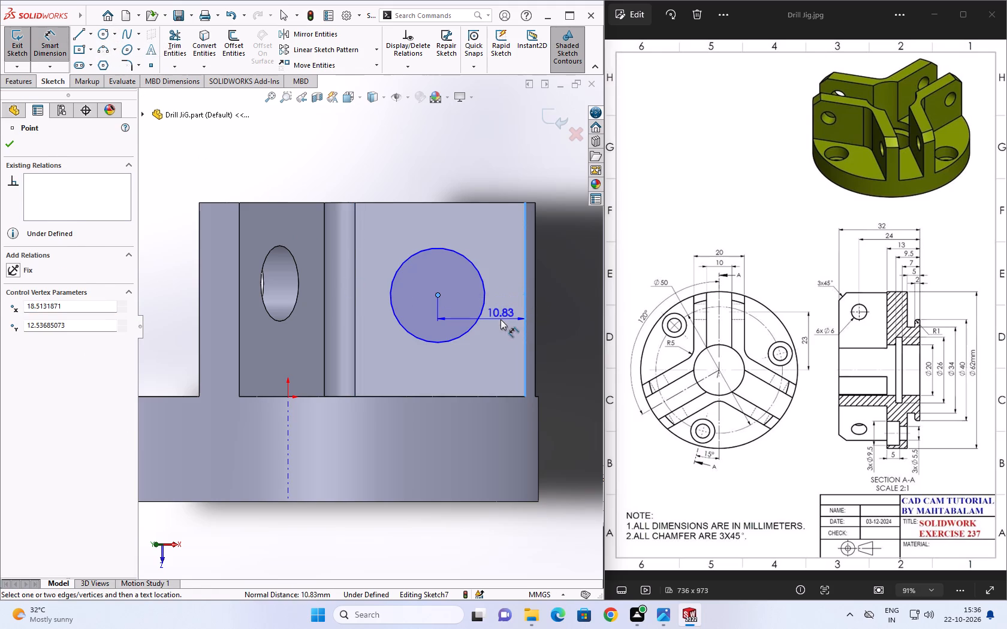
left_click(500, 320)
type("10")
key("Return")
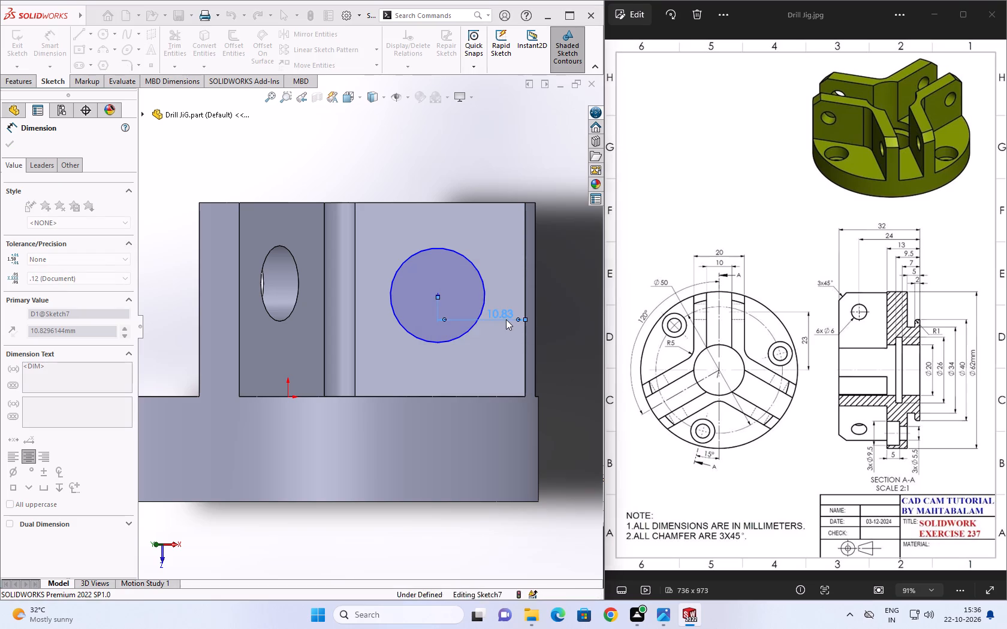
Dimension the circle's centre 10 mm from the rib face's top edge, the one farthest from the disc.
left_click(442, 204)
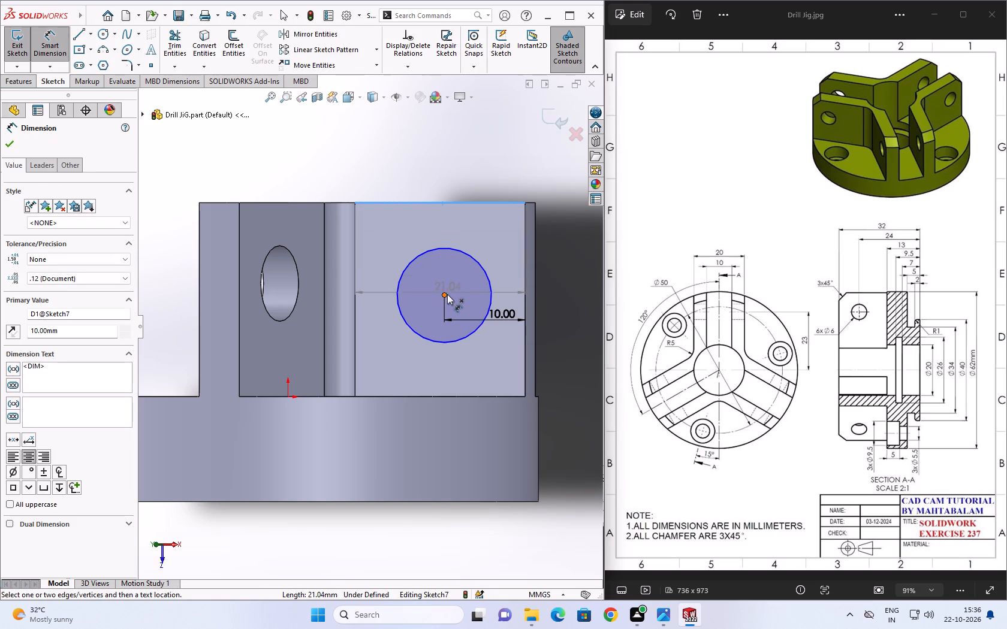
left_click(445, 297)
left_click(497, 259)
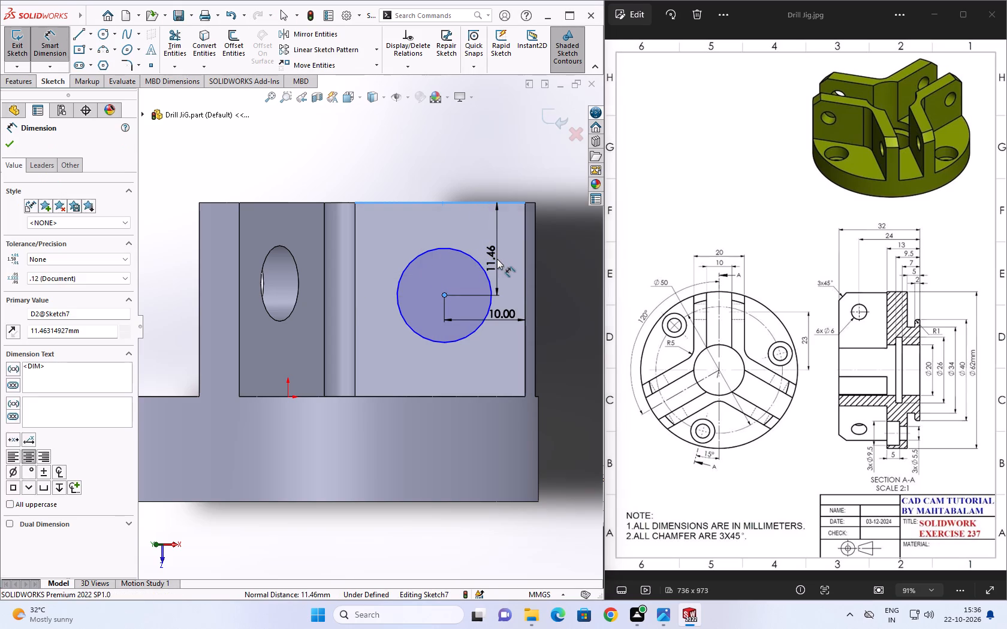
type("10")
key("Return")
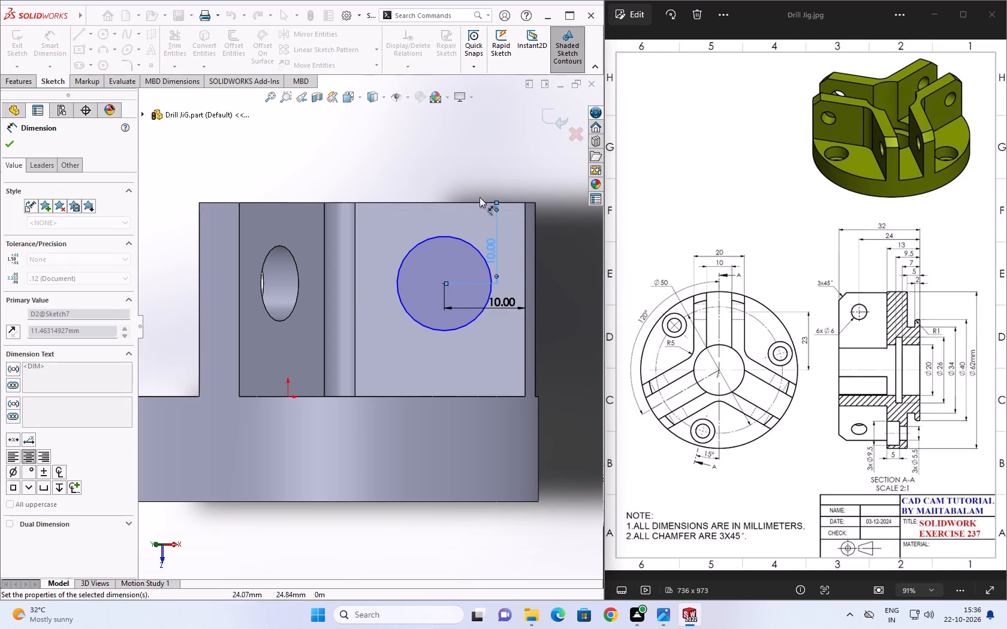
Cut the circle through the second rib arm with an extruded cut using the Through All end condition.
middle_click_drag(494, 123, 420, 186)
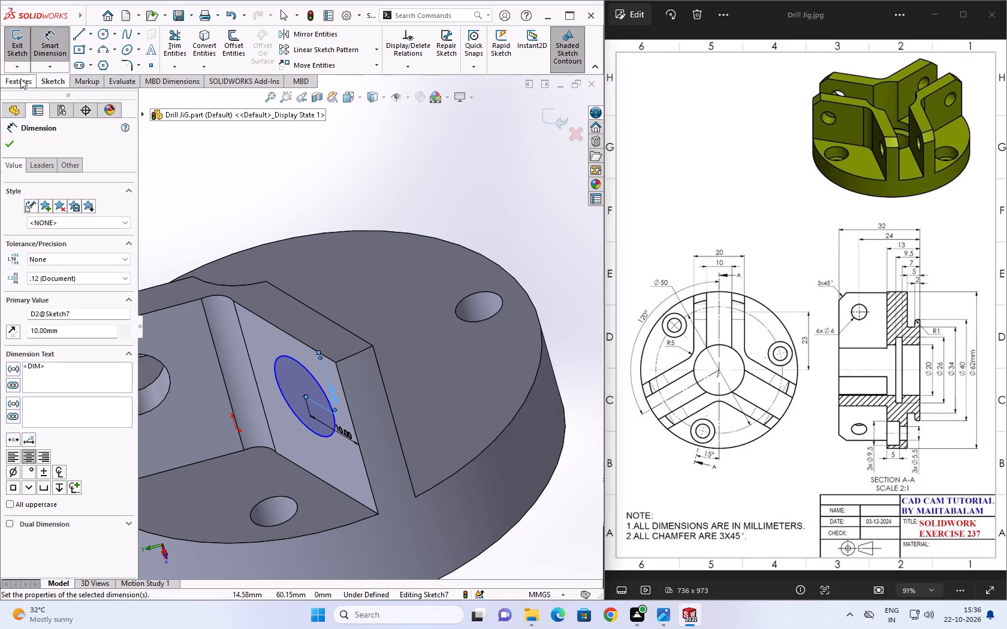
left_click(20, 78)
left_click(186, 40)
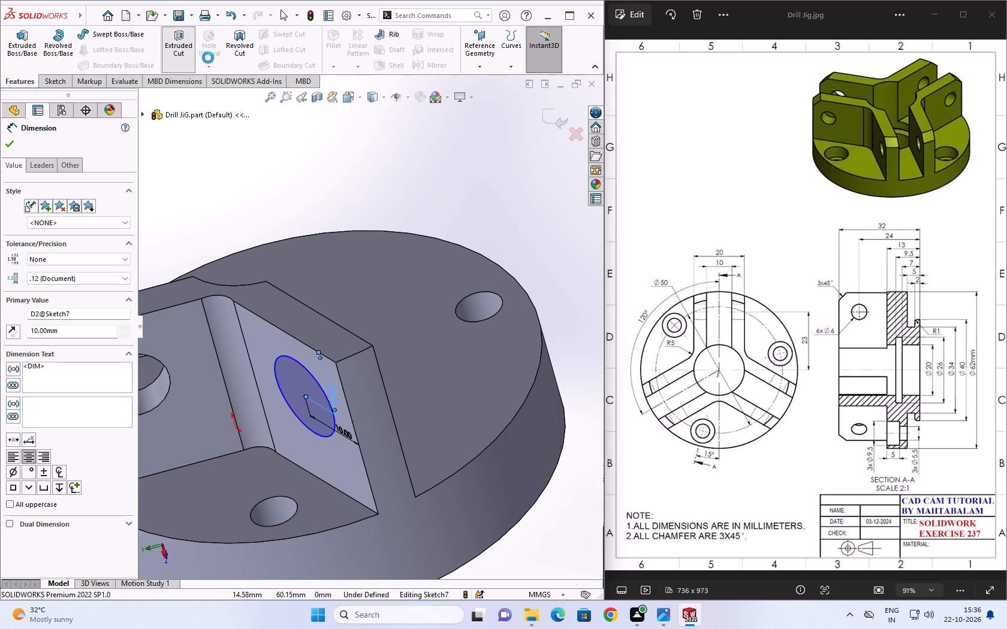
middle_click_drag(437, 195, 384, 222)
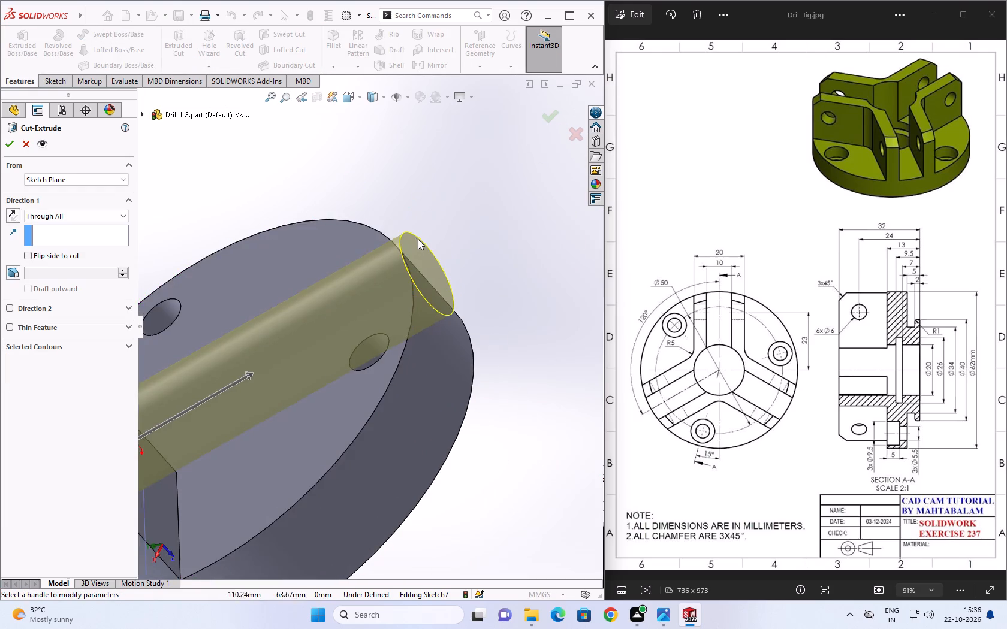
scroll(418, 239, "up", 3)
middle_click_drag(418, 239, 481, 184)
left_click(8, 146)
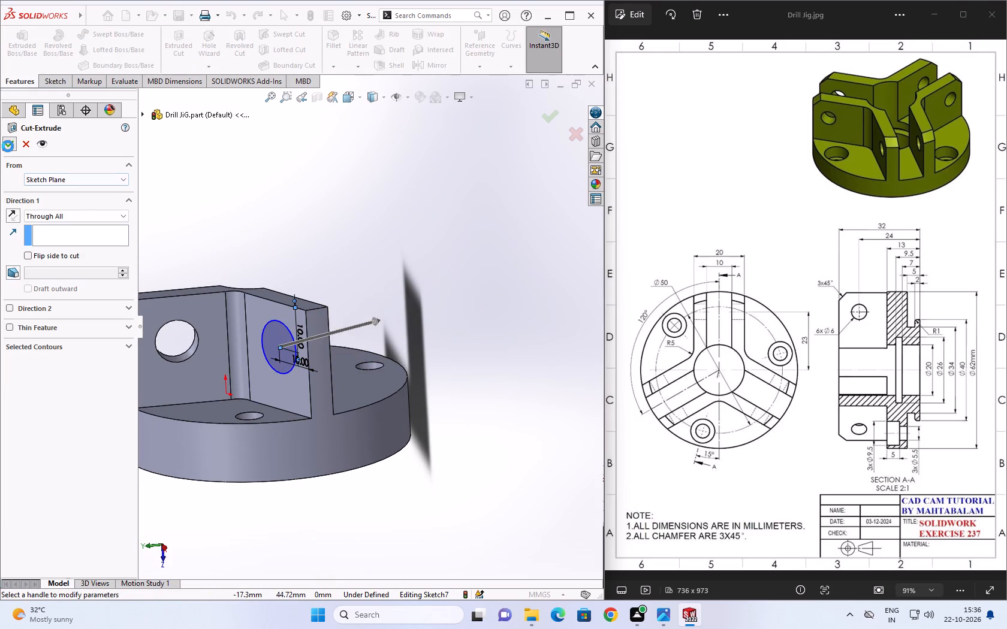
key("Escape")
key("Escape")
Inspect the V-shaped rib and its two cross holes from several angles against the disc.
middle_click_drag(292, 247, 292, 268)
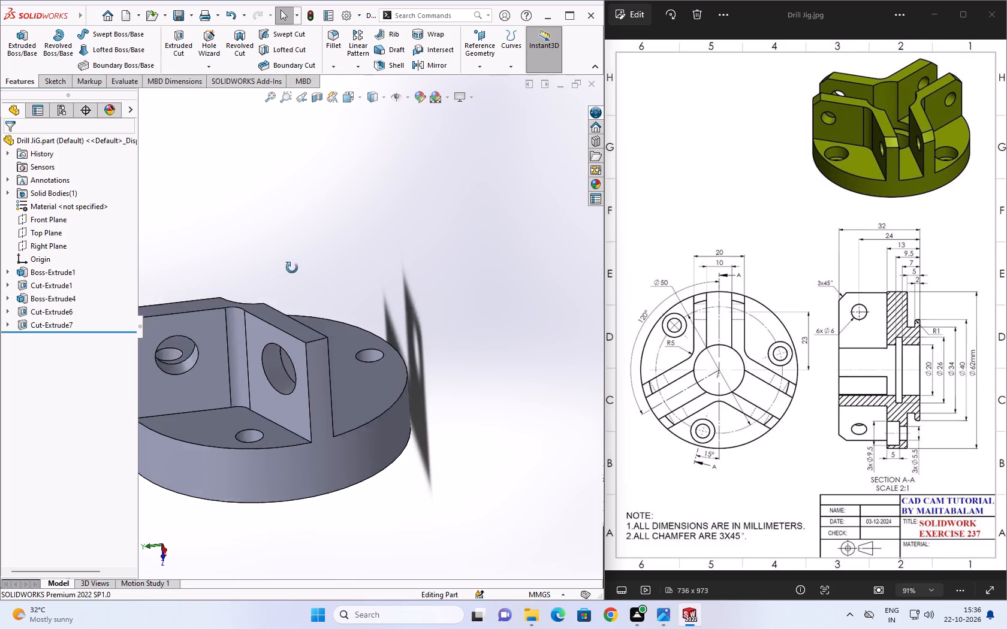
middle_click_drag(292, 268, 290, 343)
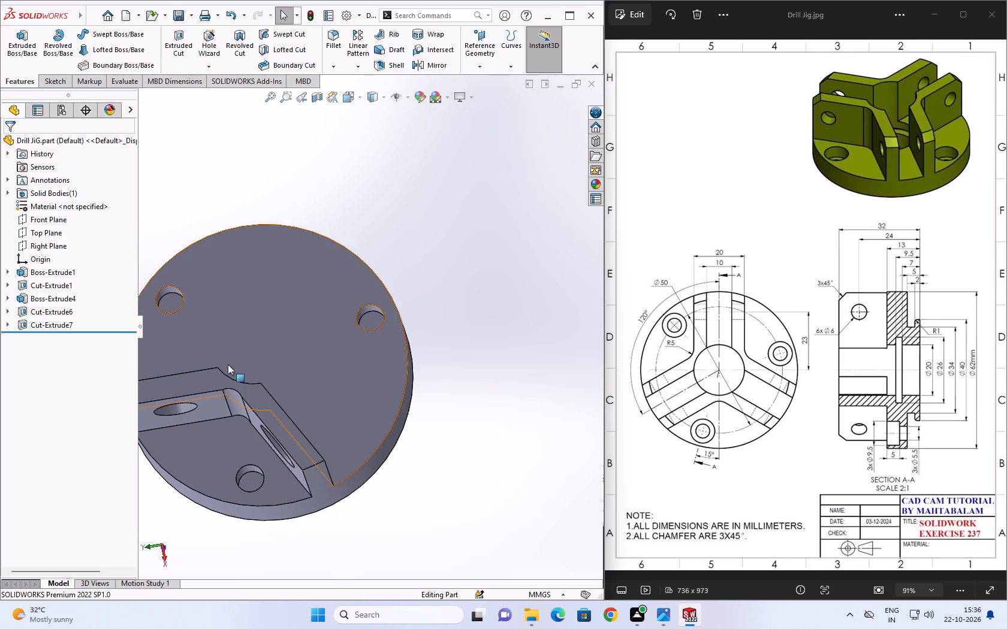
middle_click_drag(228, 358, 239, 257)
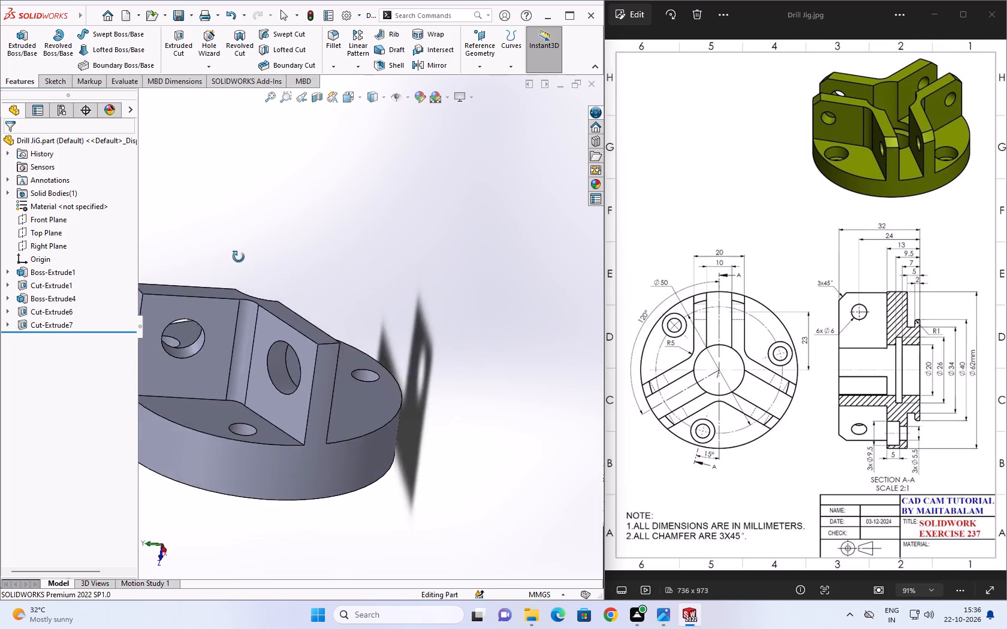
middle_click_drag(239, 257, 194, 249)
scroll(199, 257, "down", 1)
scroll(252, 297, "up", 5)
scroll(327, 277, "up", 1)
middle_click_drag(324, 279, 303, 353)
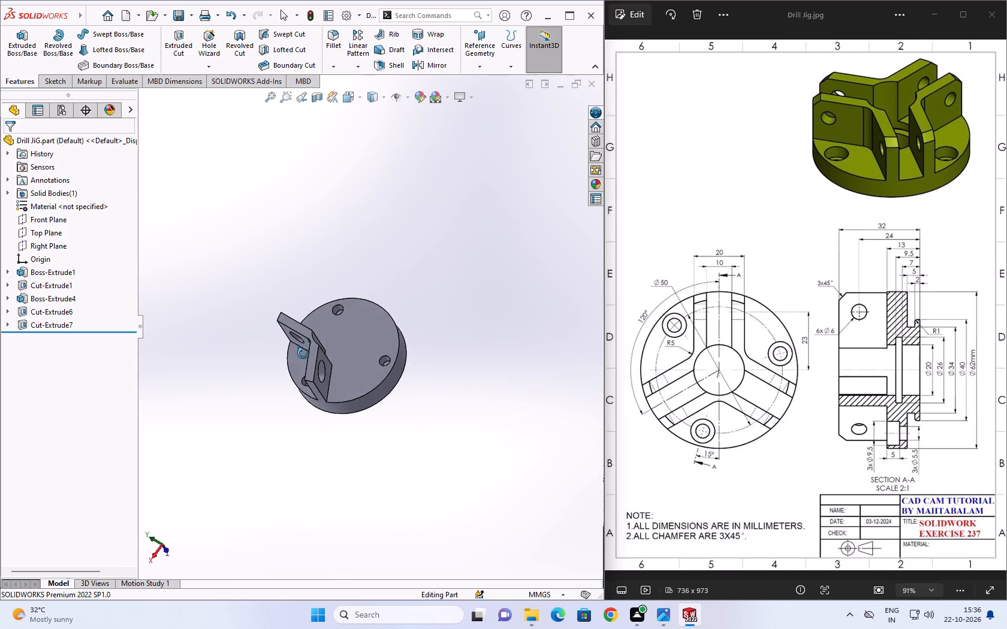
middle_click_drag(303, 353, 321, 364)
scroll(327, 357, "up", 4)
scroll(334, 330, "down", 6)
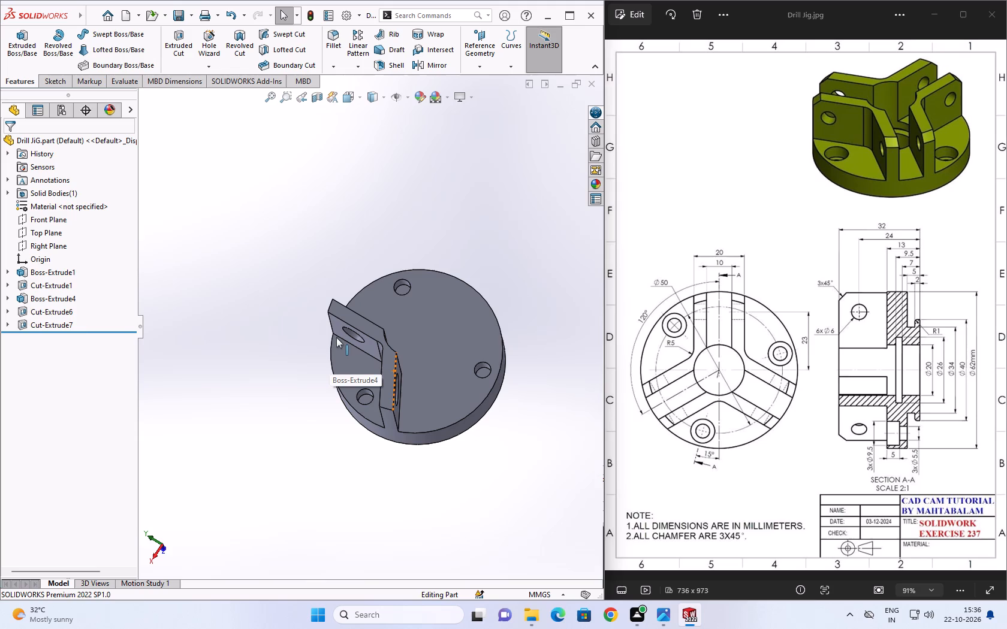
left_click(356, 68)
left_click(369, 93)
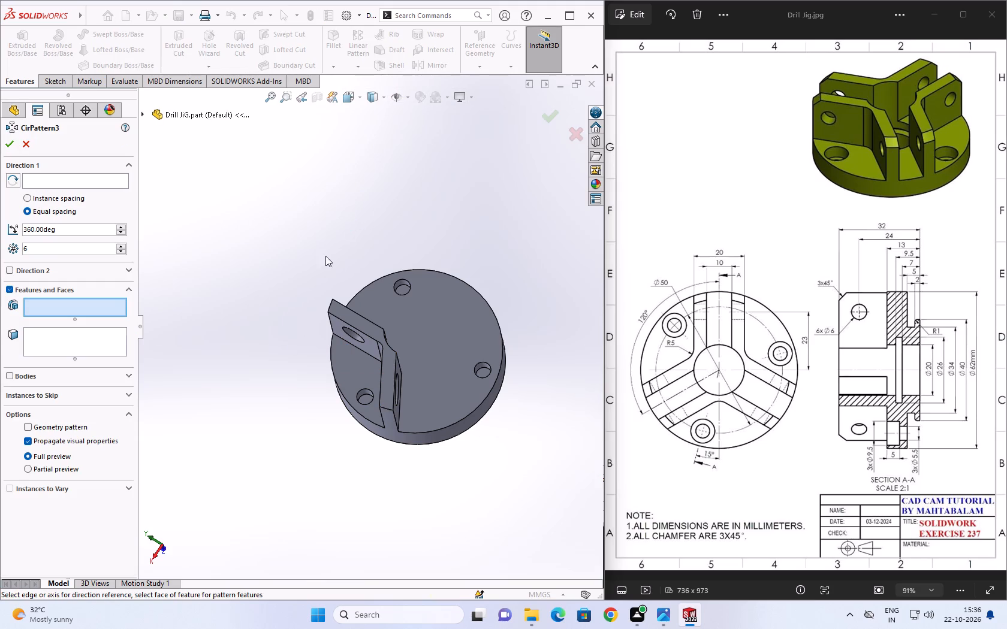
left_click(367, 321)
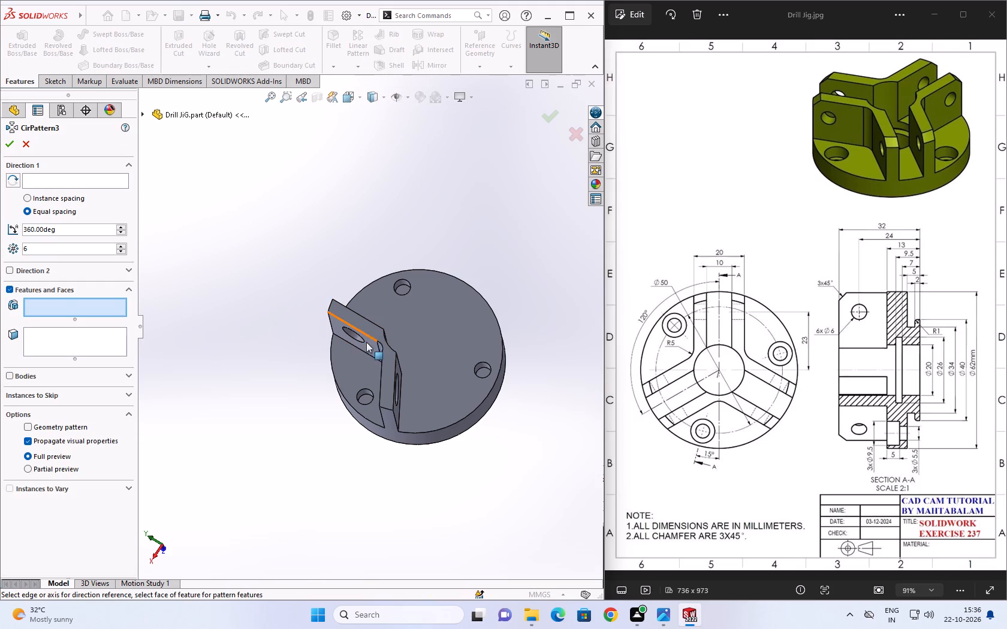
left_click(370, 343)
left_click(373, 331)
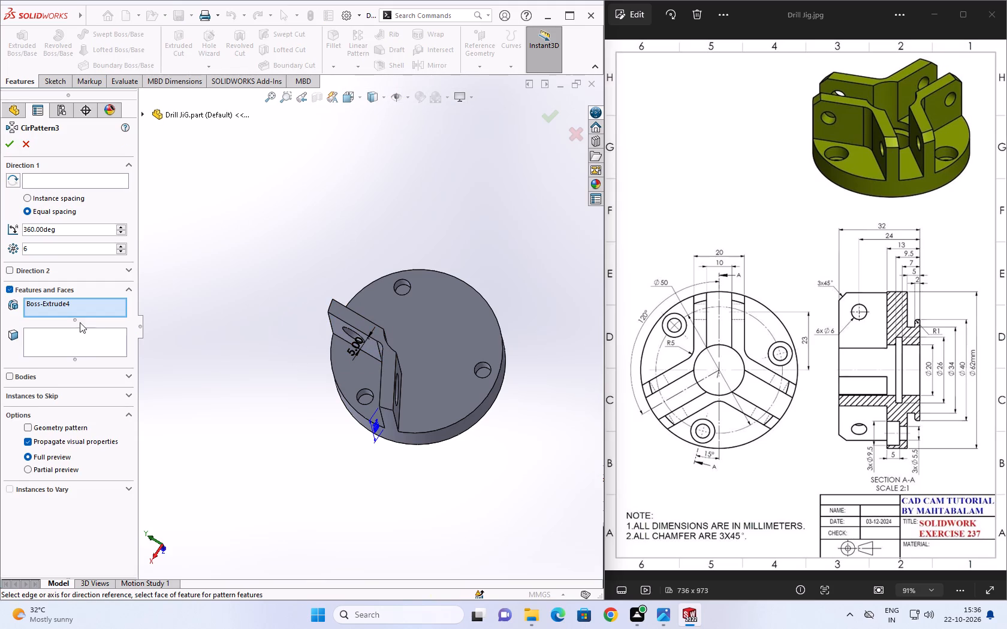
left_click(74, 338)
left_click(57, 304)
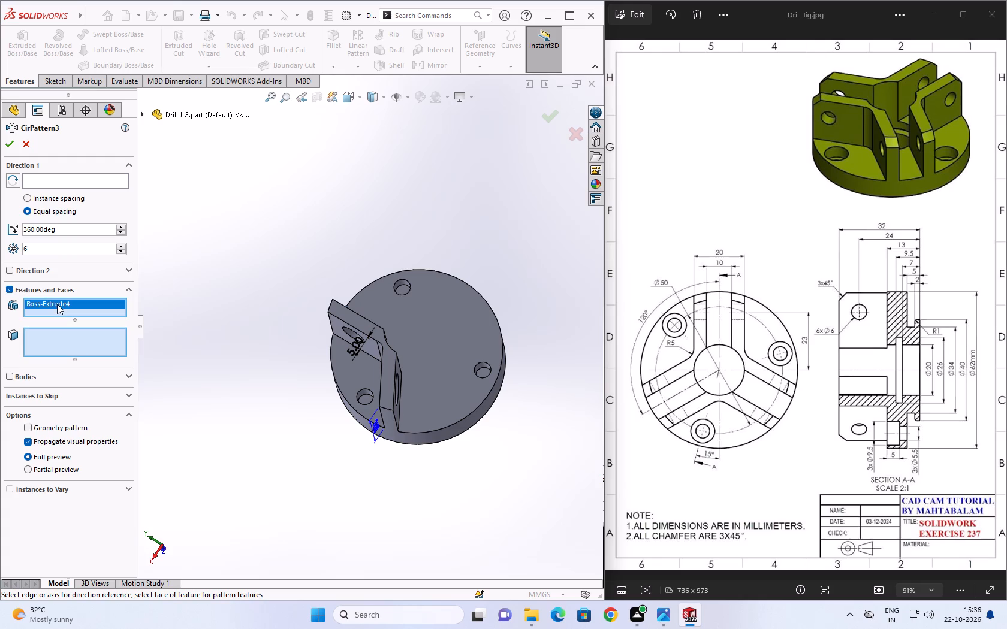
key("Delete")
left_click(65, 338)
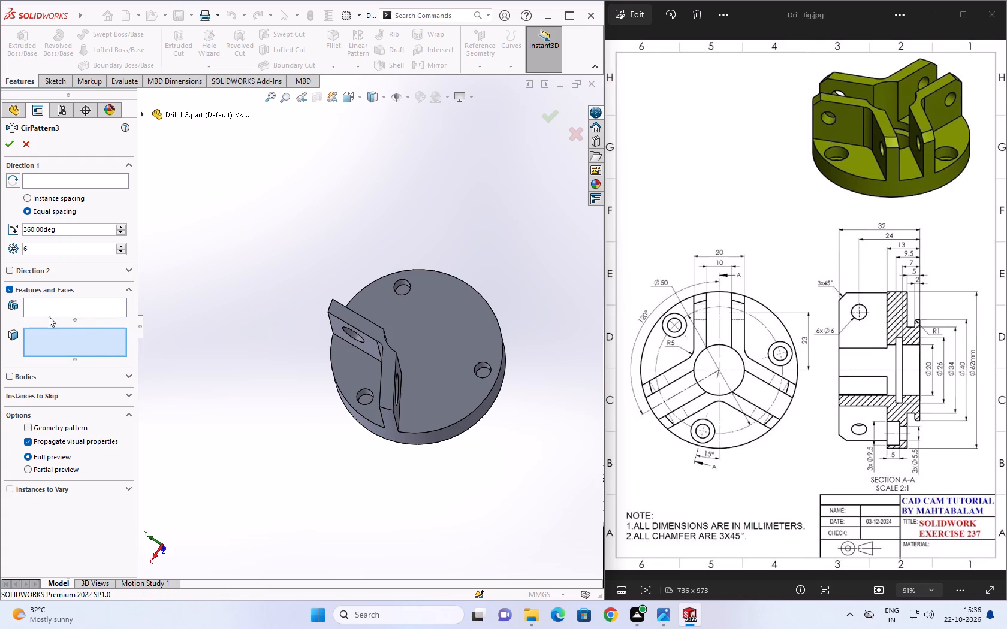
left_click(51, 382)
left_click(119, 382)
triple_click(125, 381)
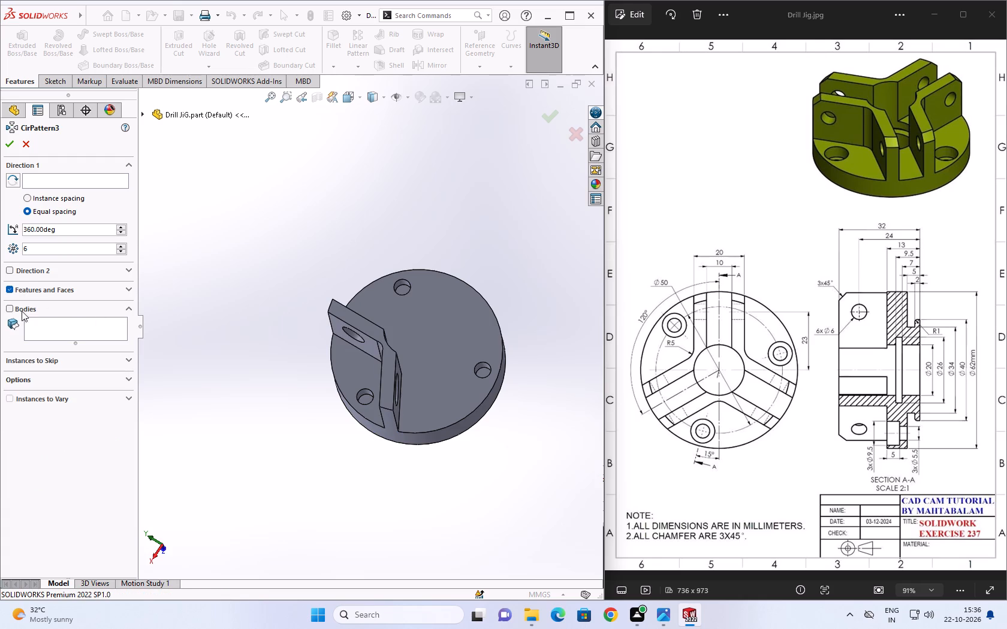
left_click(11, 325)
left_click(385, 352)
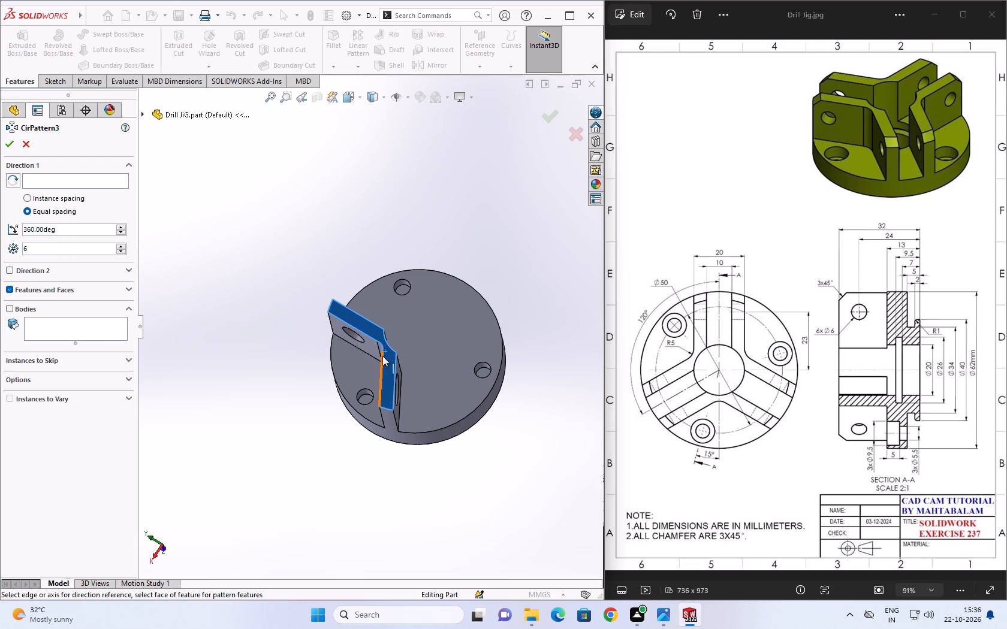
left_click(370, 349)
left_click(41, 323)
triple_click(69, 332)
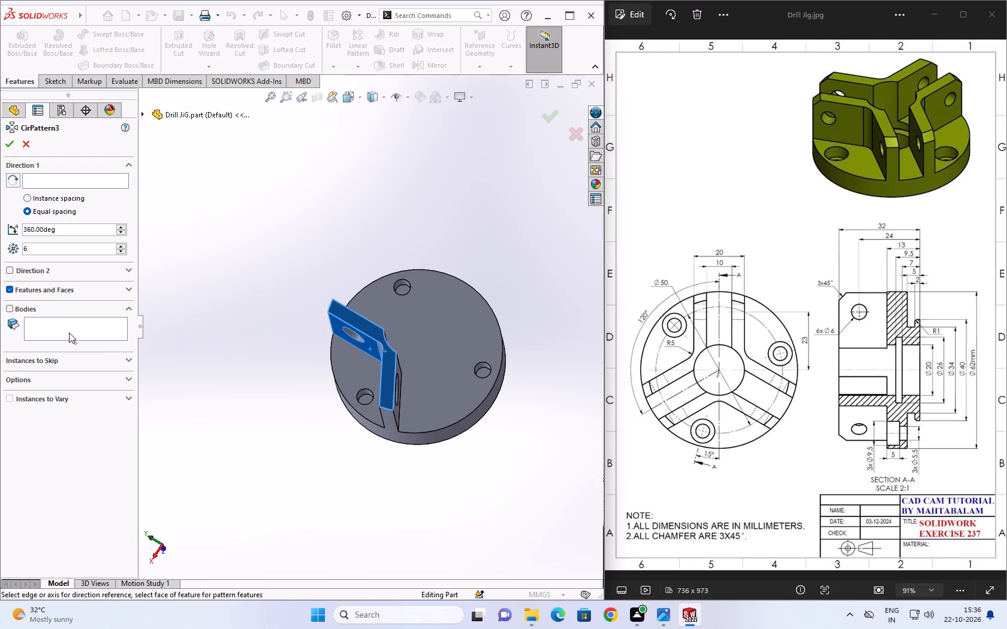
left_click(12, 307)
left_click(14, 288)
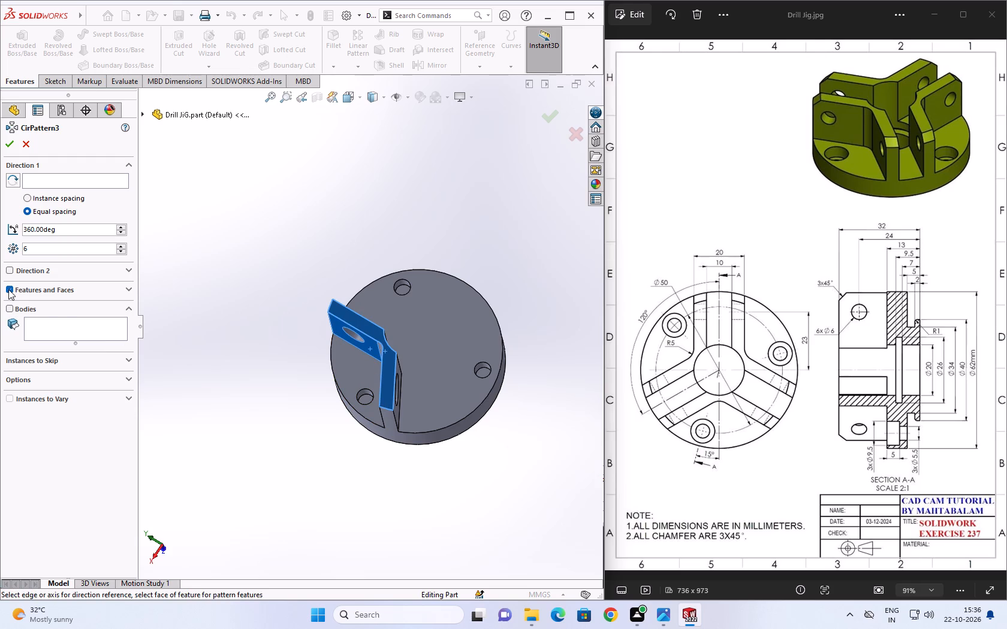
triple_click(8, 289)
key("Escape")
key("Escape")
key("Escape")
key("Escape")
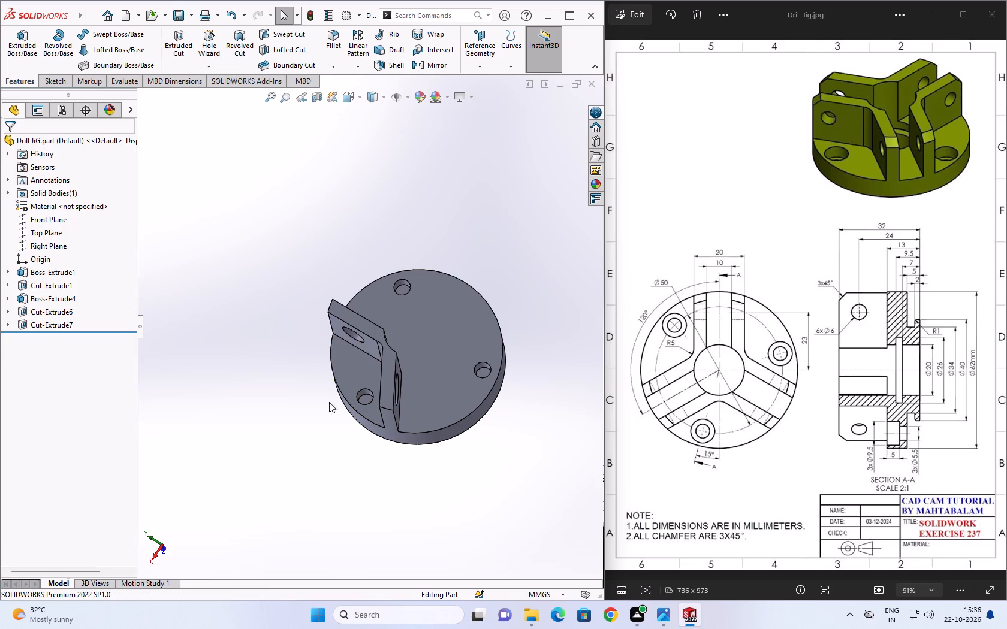
Start a circular pattern of the V-shaped rib and both its cross-hole cuts with 3 equally spaced instances over 360 degrees.
middle_click_drag(327, 402, 374, 335)
left_click(29, 325)
left_click(31, 309, "ctrl")
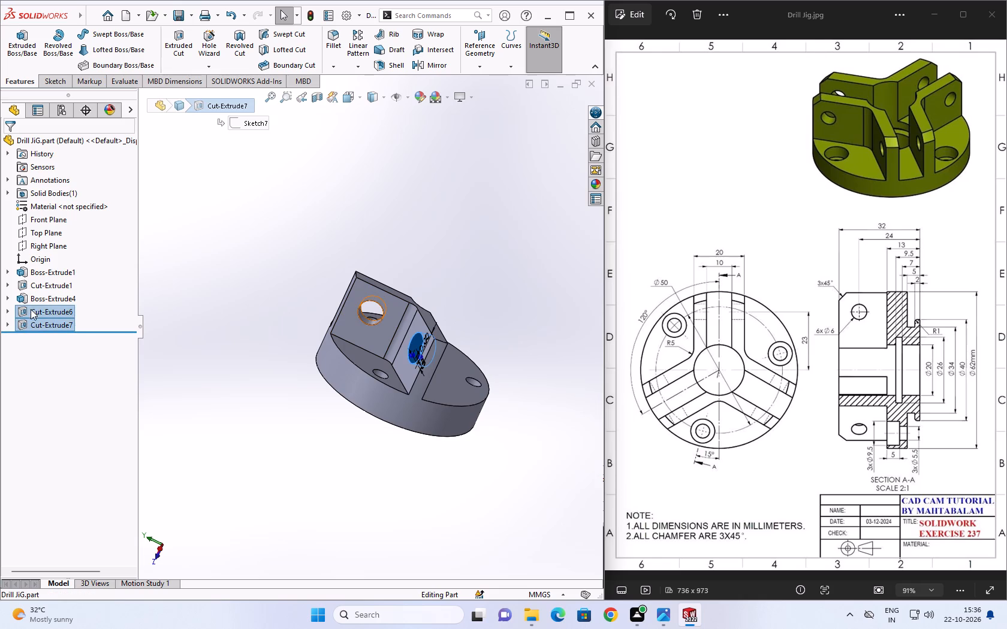
left_click(43, 295, "ctrl")
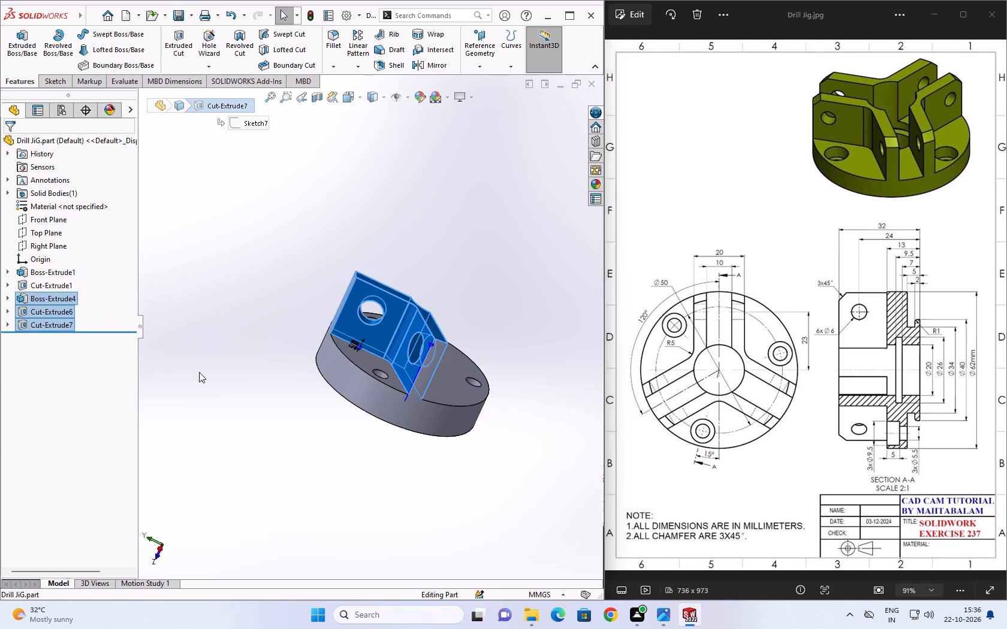
middle_click_drag(195, 372, 164, 408)
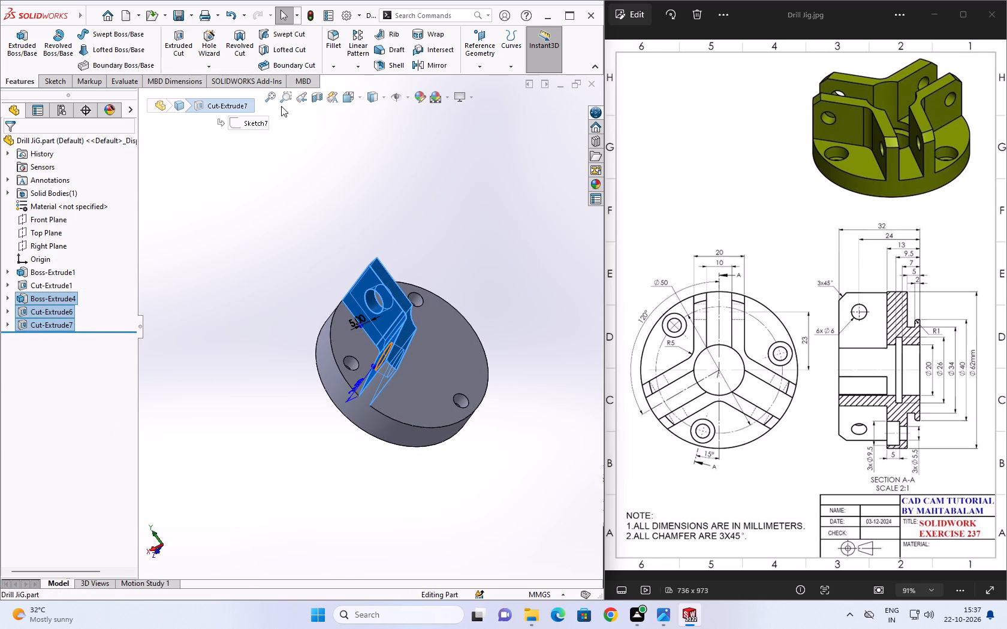
left_click(353, 65)
left_click(373, 97)
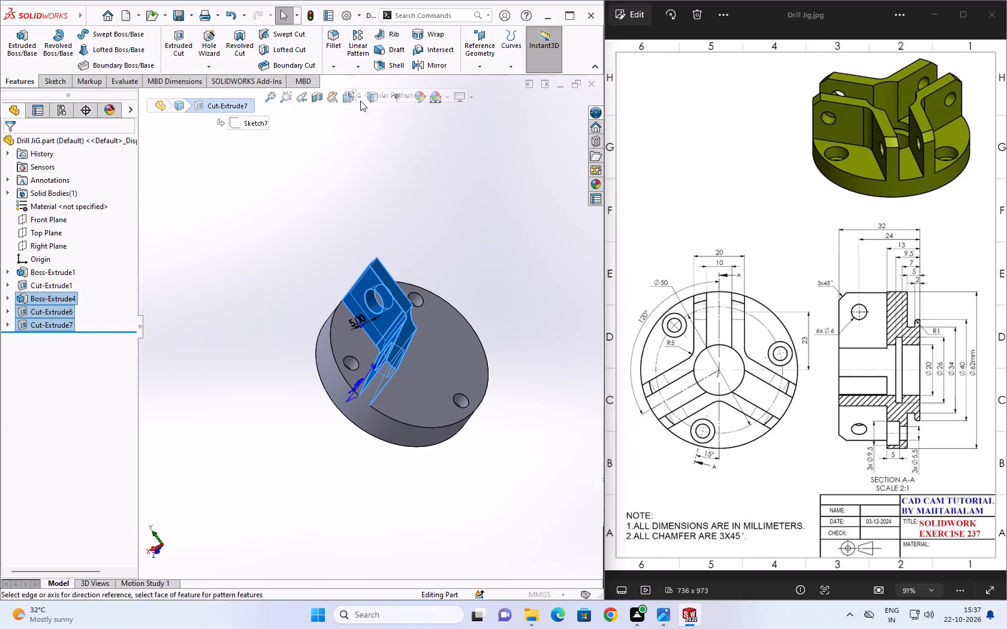
double_click(58, 244)
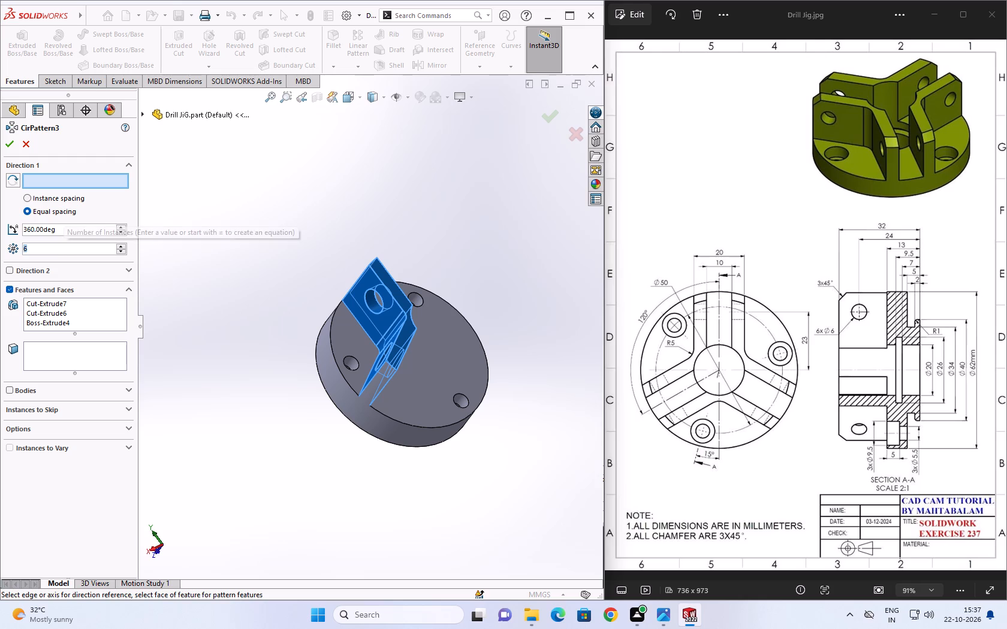
key("3")
key("Return")
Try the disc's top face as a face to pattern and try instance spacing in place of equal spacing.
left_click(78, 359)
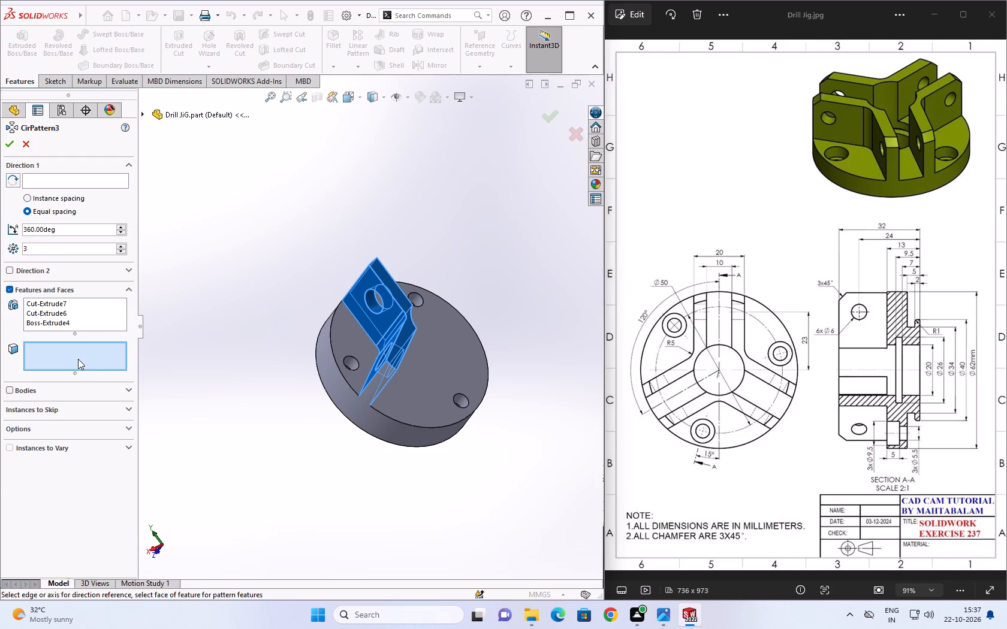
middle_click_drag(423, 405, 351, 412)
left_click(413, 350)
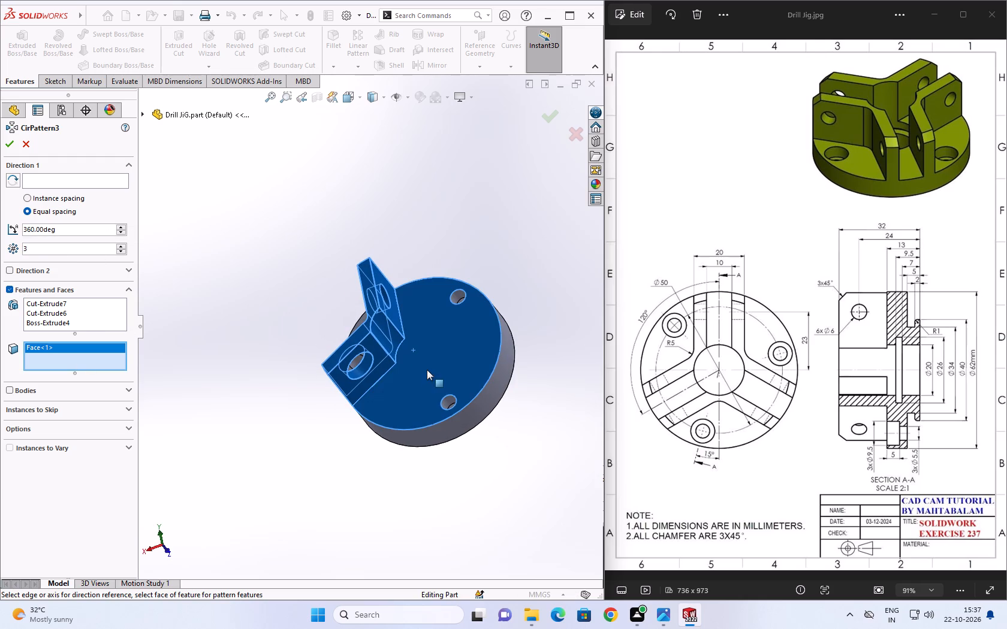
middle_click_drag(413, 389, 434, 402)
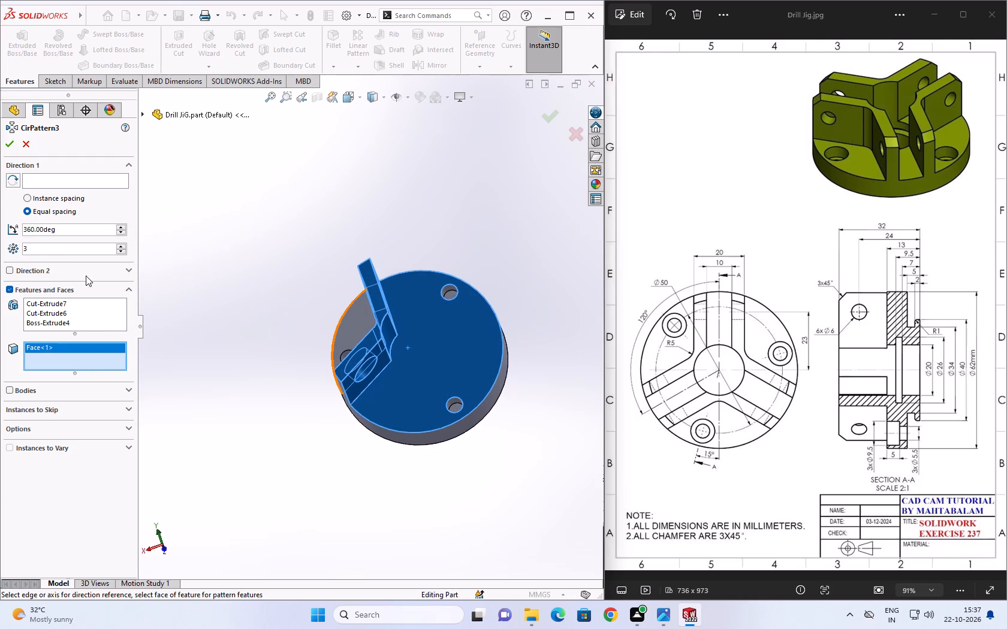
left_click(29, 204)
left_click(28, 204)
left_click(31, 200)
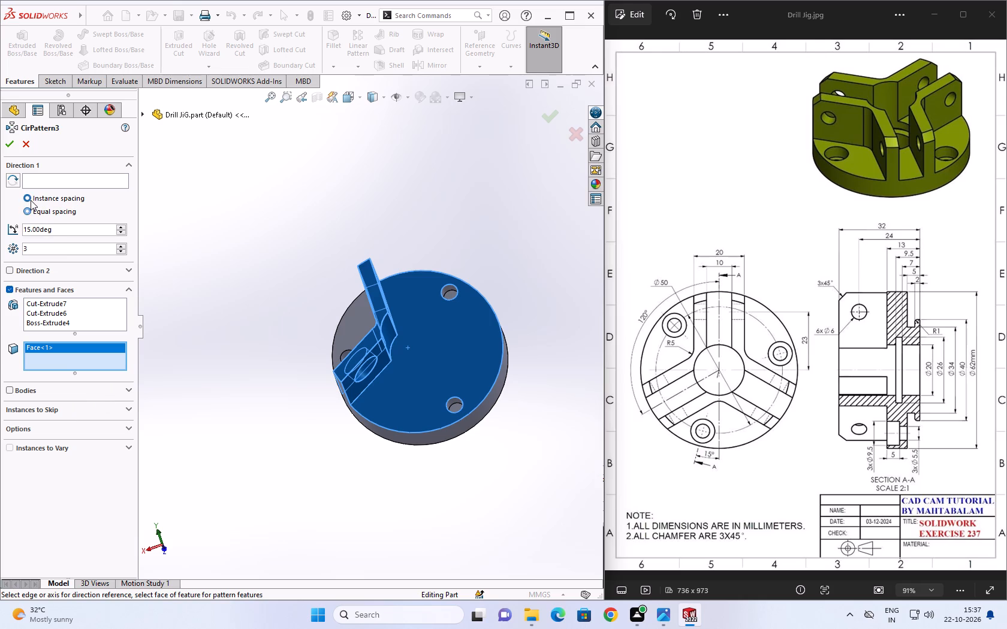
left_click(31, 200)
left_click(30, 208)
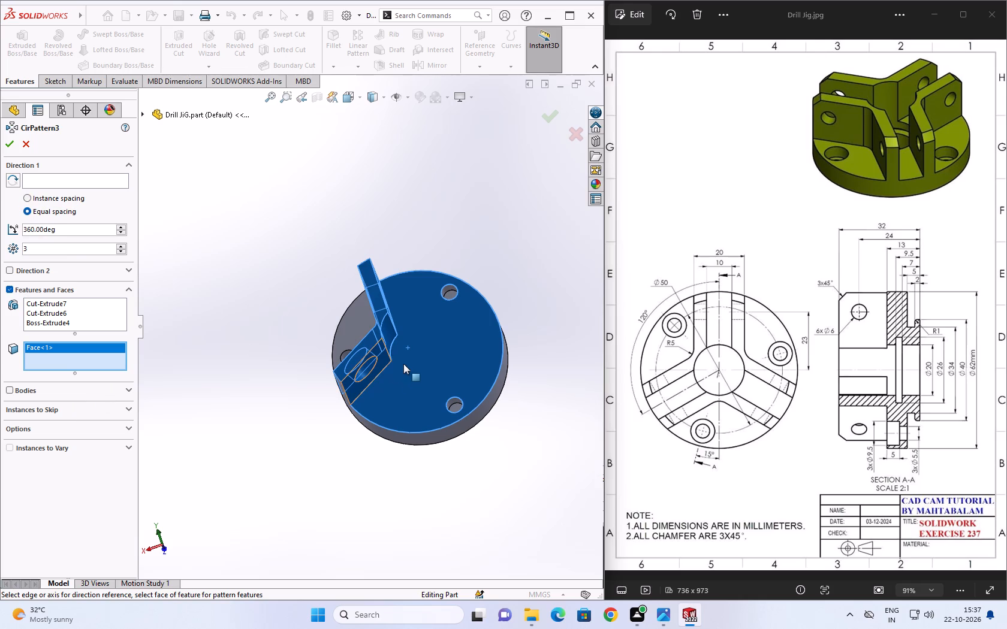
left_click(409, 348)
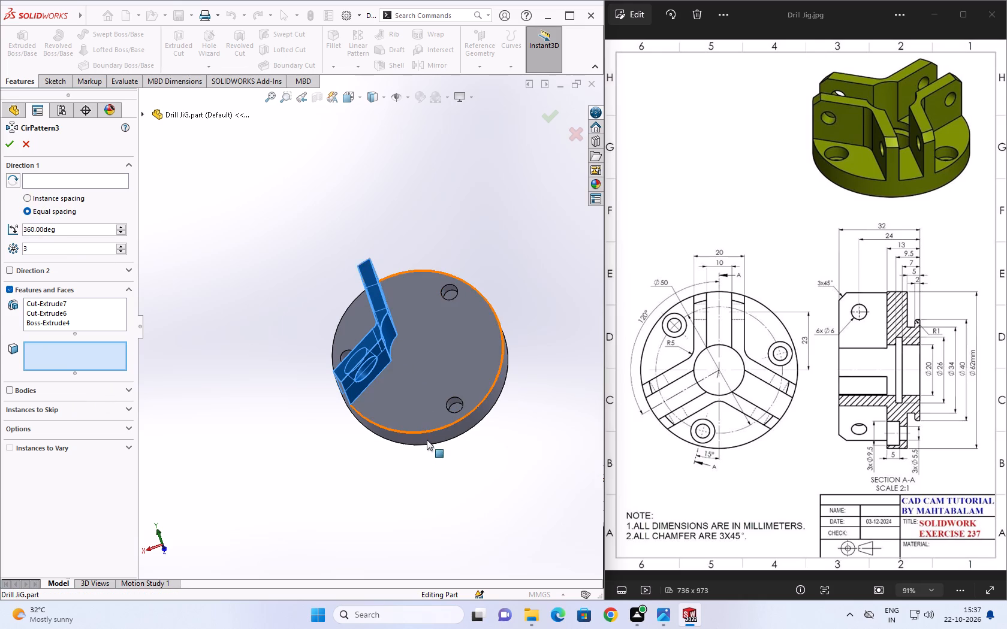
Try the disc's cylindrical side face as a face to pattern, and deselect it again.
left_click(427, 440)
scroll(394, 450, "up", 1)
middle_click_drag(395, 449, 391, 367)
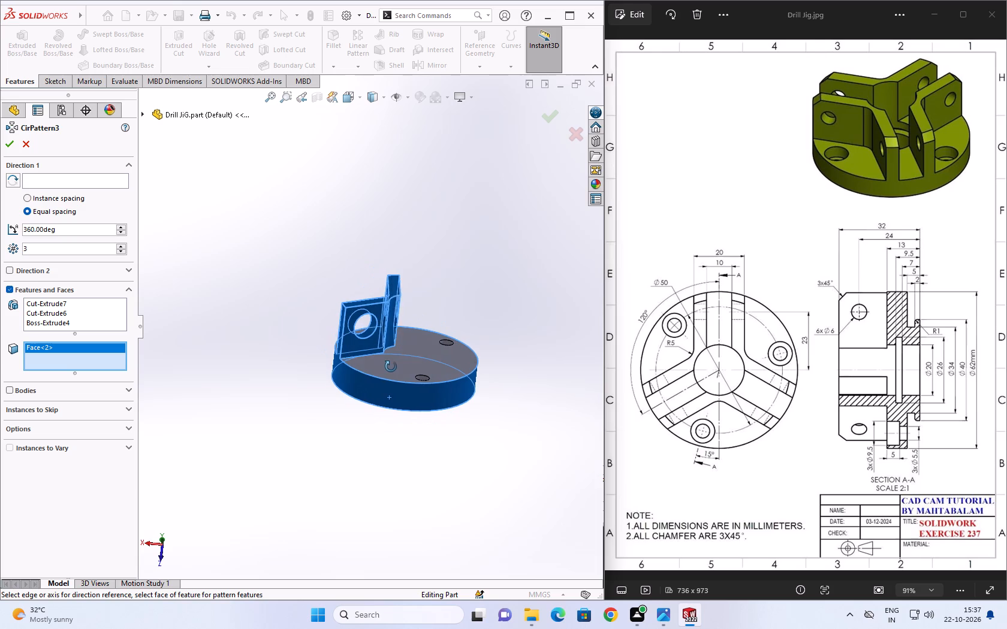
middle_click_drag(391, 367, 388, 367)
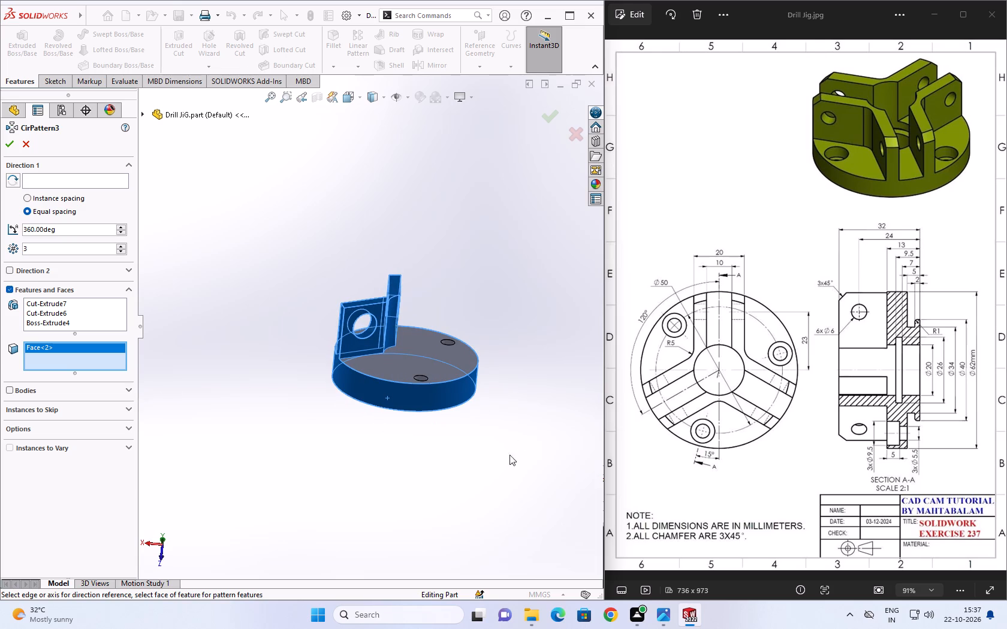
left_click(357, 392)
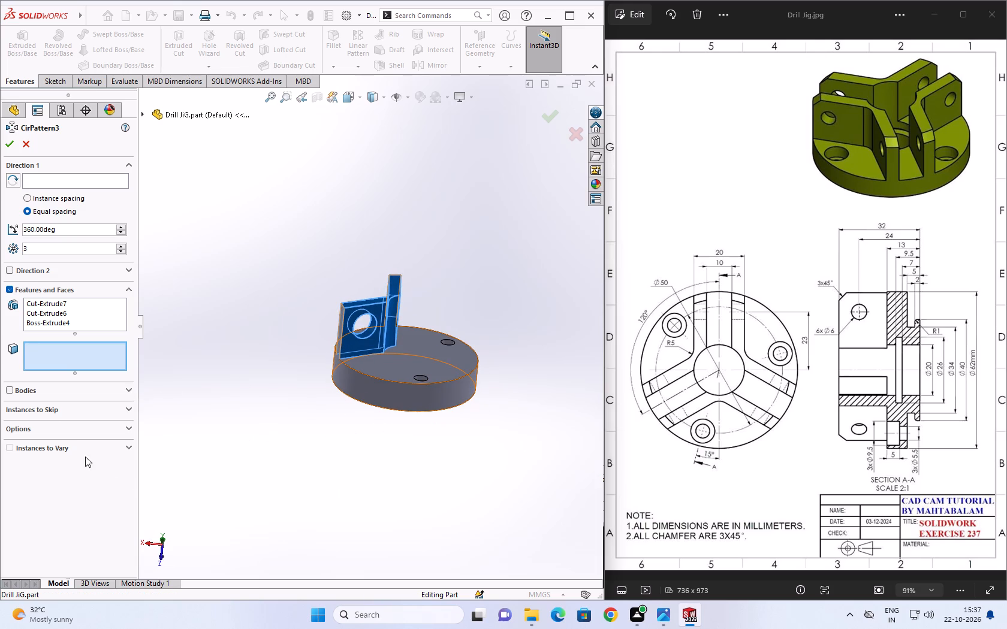
Enable Direction 2 for the circular pattern and make it symmetric.
left_click(5, 274)
left_click(8, 273)
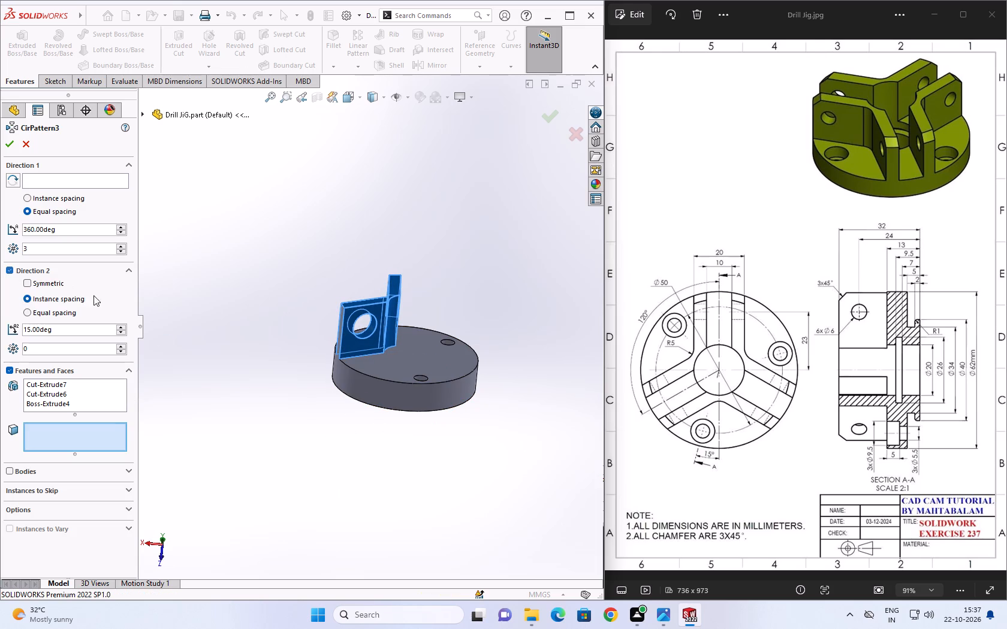
left_click(398, 372)
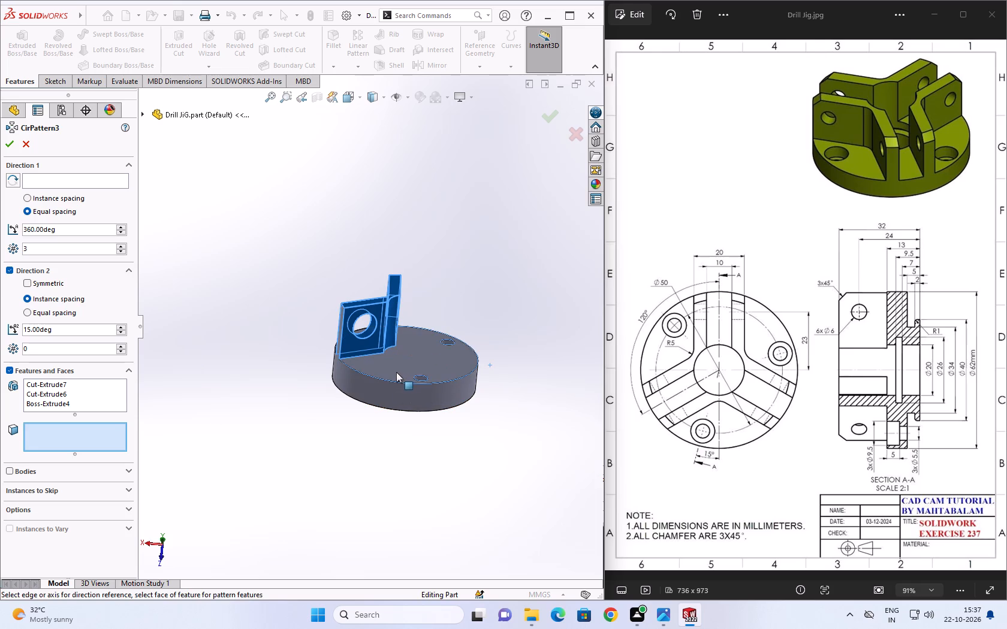
left_click(402, 361)
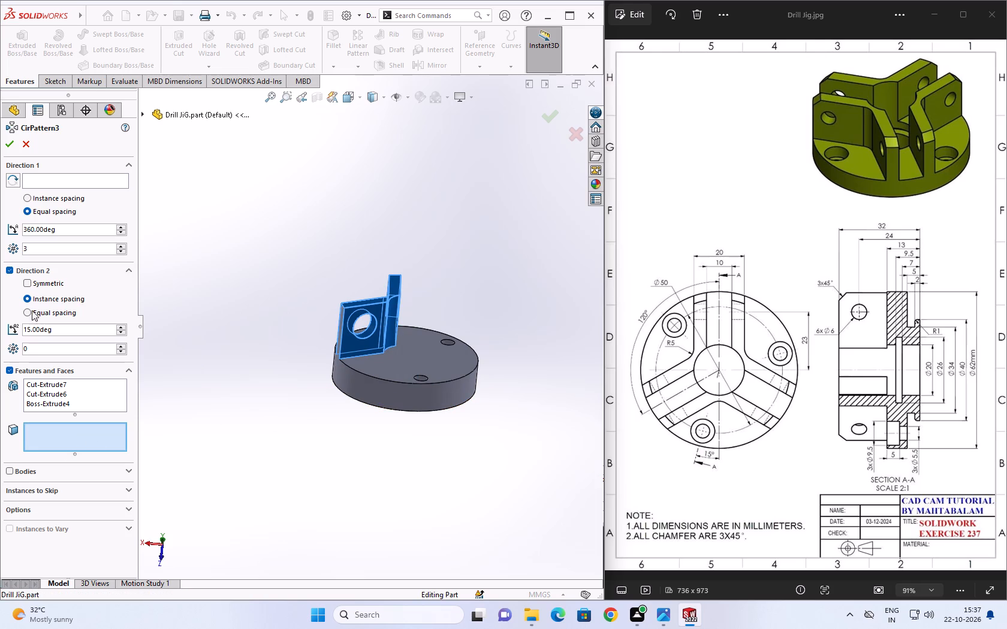
left_click(28, 285)
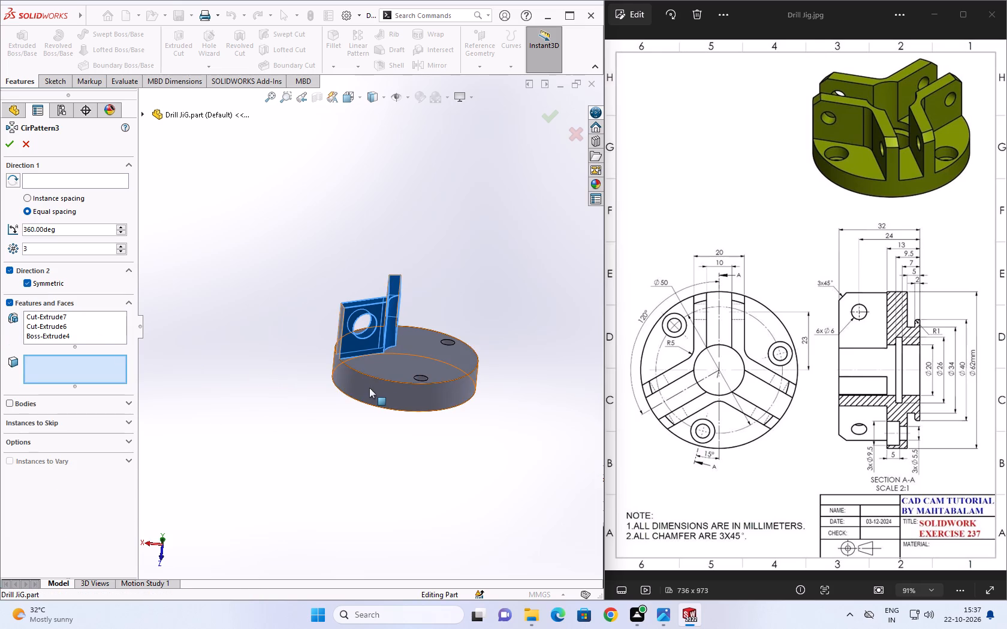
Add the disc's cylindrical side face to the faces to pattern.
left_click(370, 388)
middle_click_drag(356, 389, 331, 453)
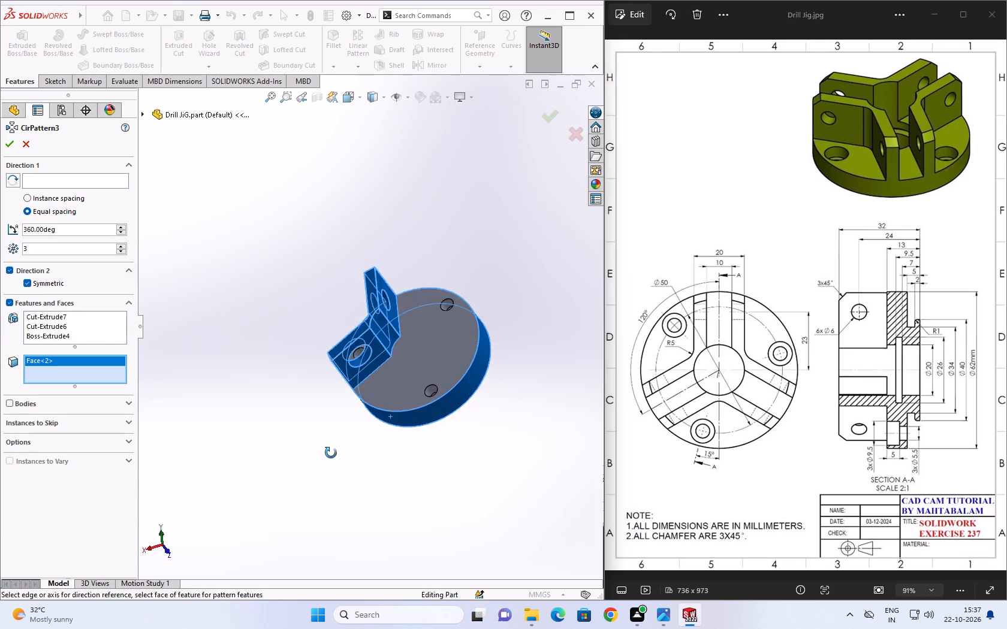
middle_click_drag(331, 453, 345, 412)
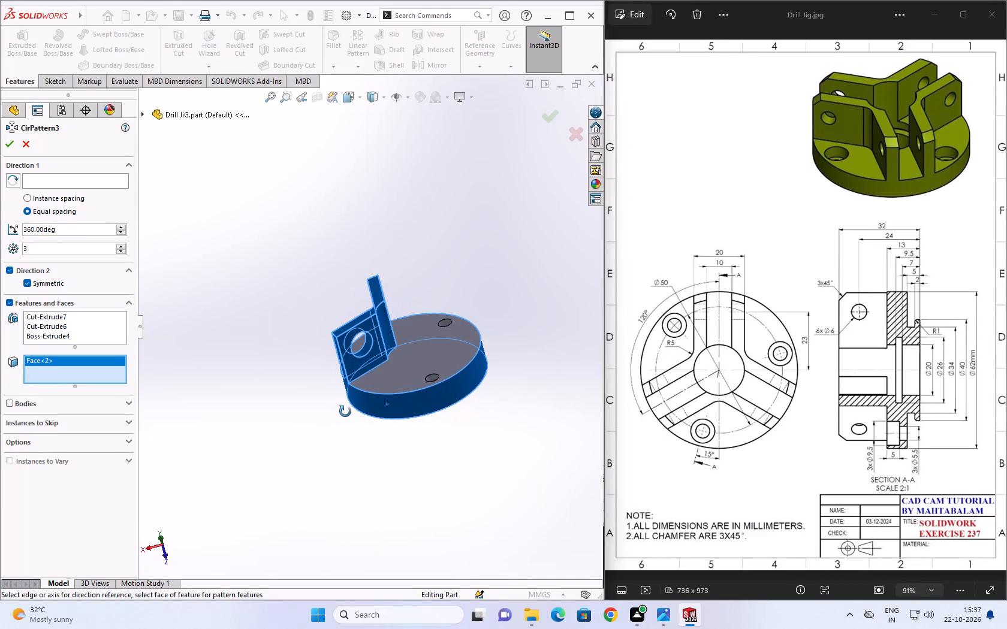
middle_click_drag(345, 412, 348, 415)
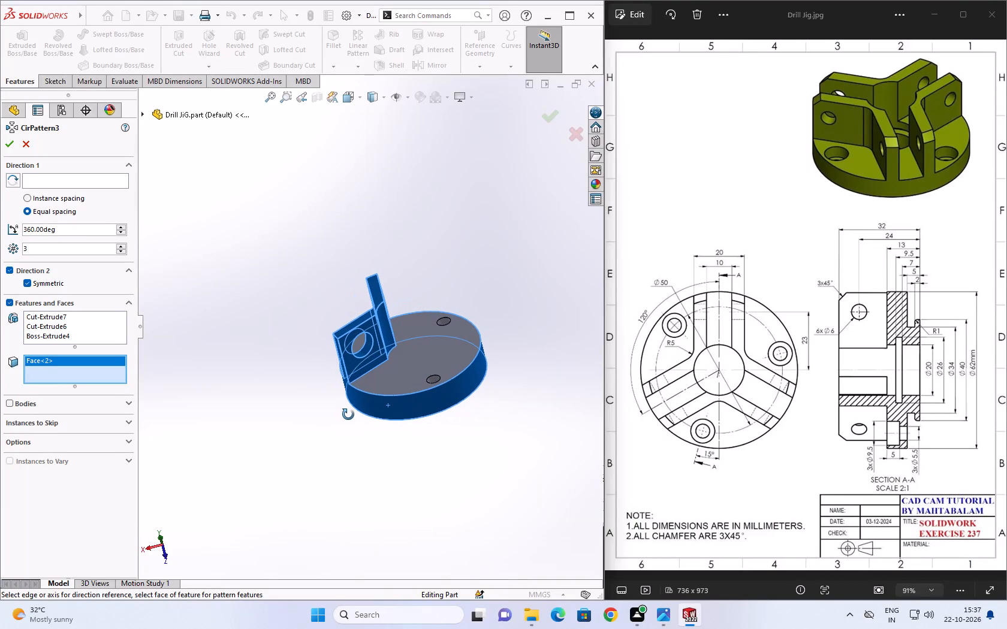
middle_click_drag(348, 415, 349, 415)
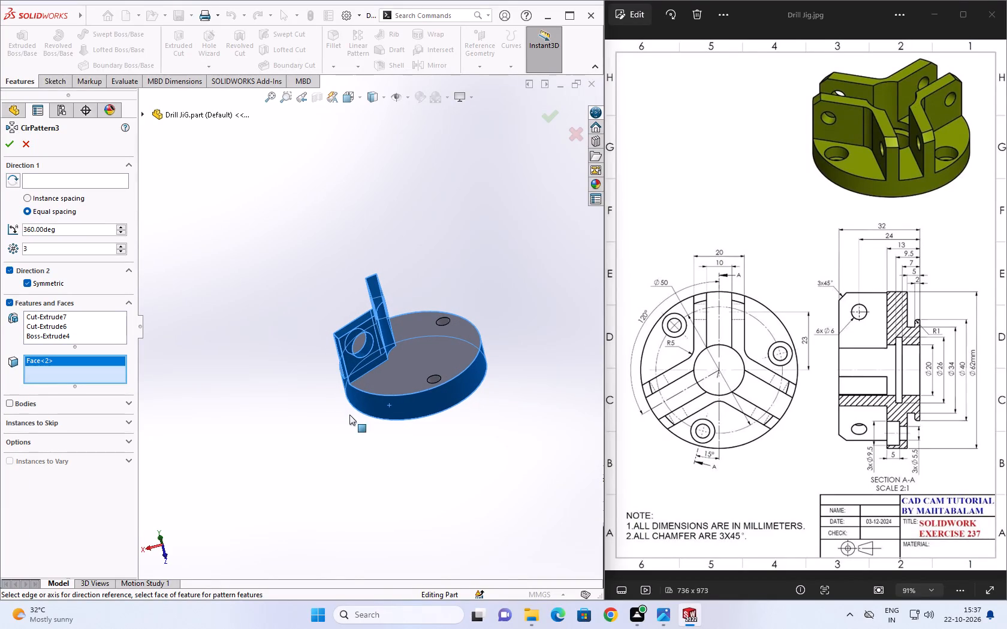
Set the circular pattern's preview option to Partial preview.
left_click(131, 428)
left_click(130, 440)
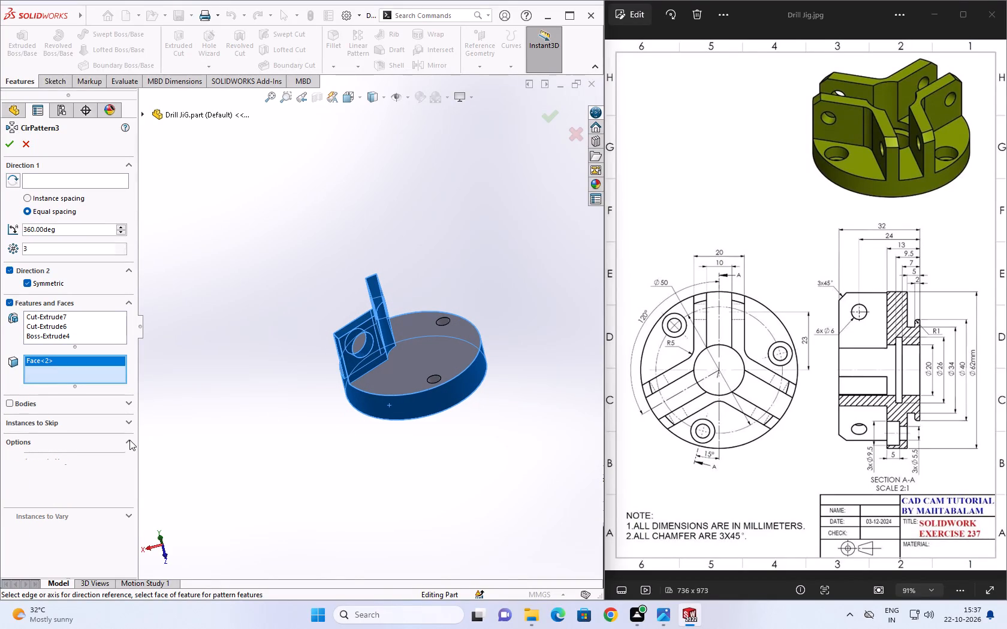
left_click(25, 495)
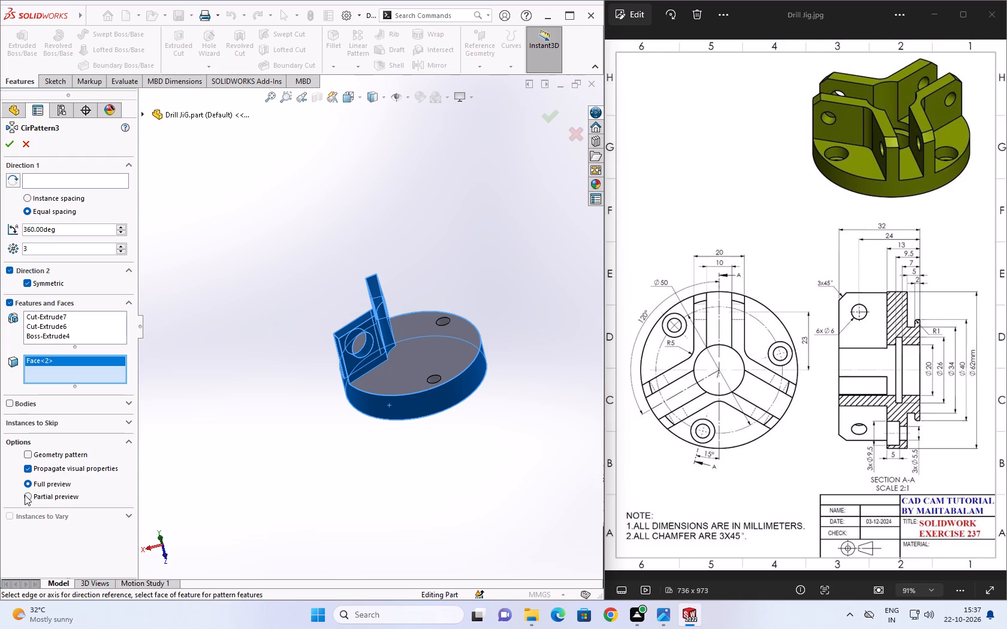
left_click(34, 484)
left_click(26, 497)
Set the large section of the disc's top face as the Direction 1 reference and try to apply the circular pattern.
left_click(59, 181)
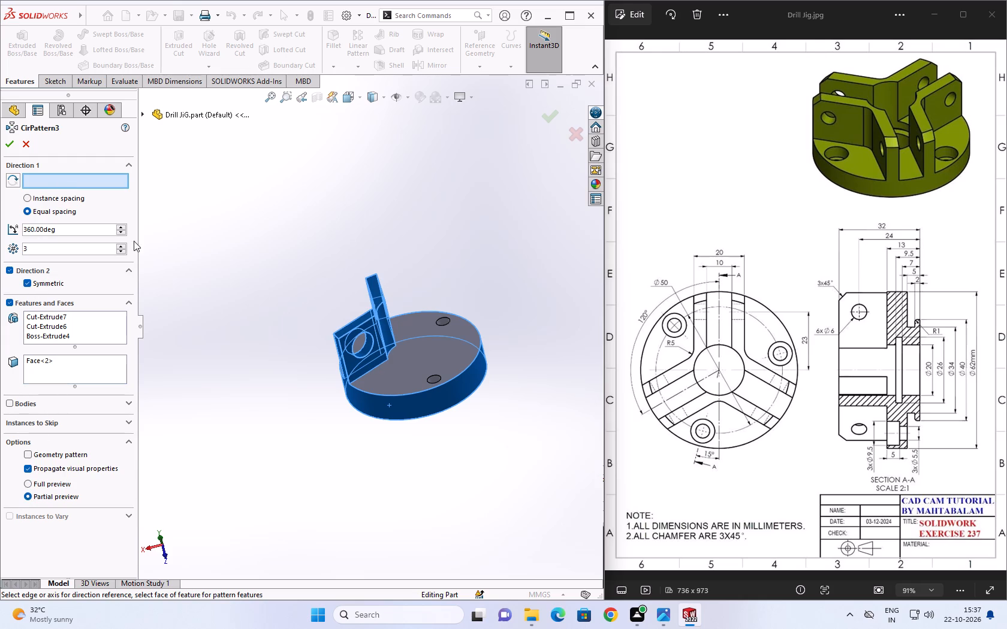
left_click(165, 558)
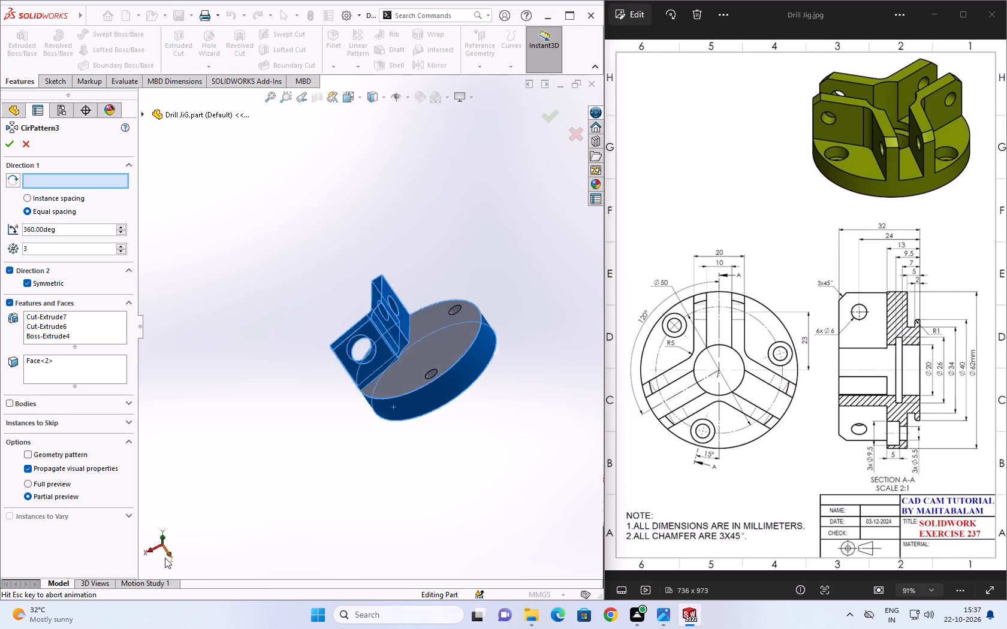
left_click(162, 530)
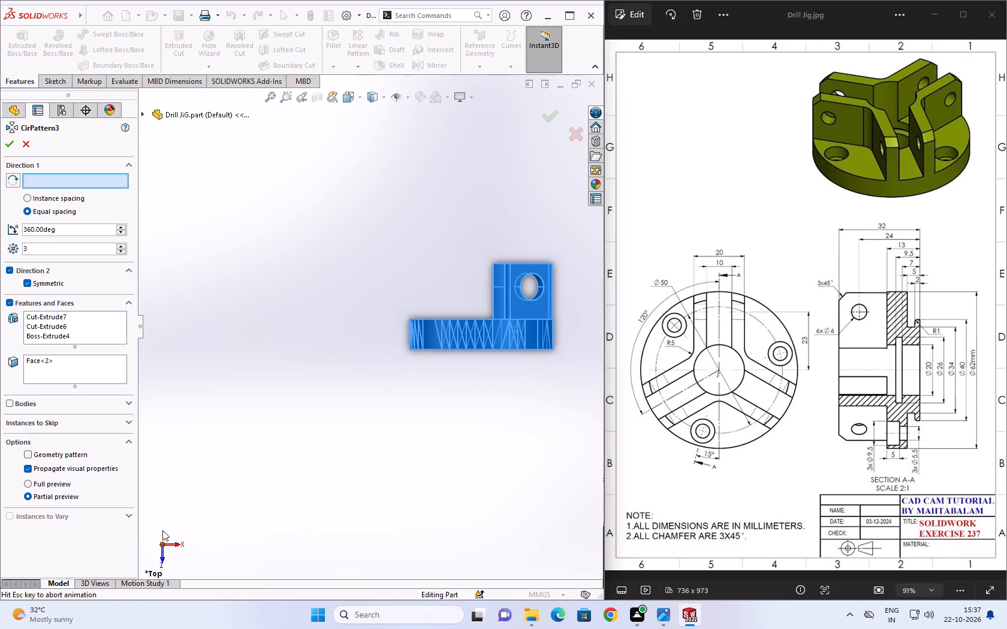
middle_click_drag(390, 436, 413, 491)
left_click(441, 317)
middle_click_drag(521, 406, 498, 462)
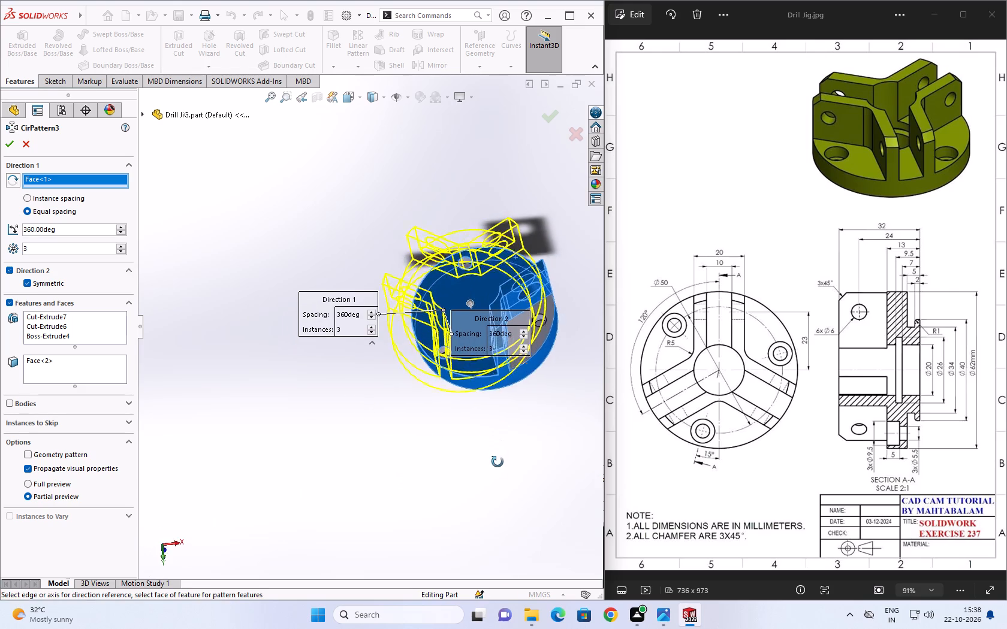
middle_click_drag(498, 462, 513, 488)
left_click(8, 149)
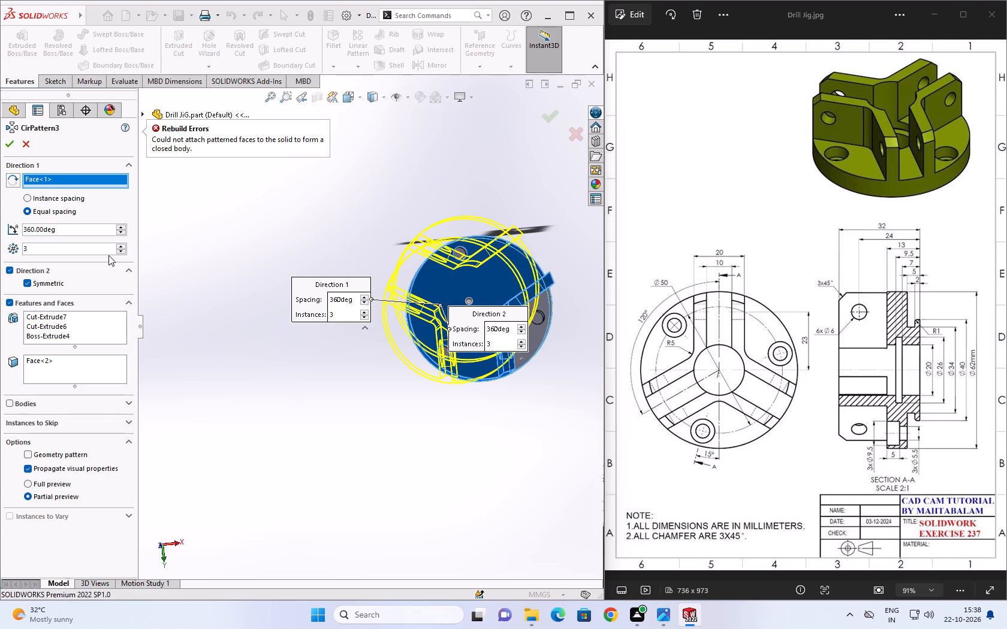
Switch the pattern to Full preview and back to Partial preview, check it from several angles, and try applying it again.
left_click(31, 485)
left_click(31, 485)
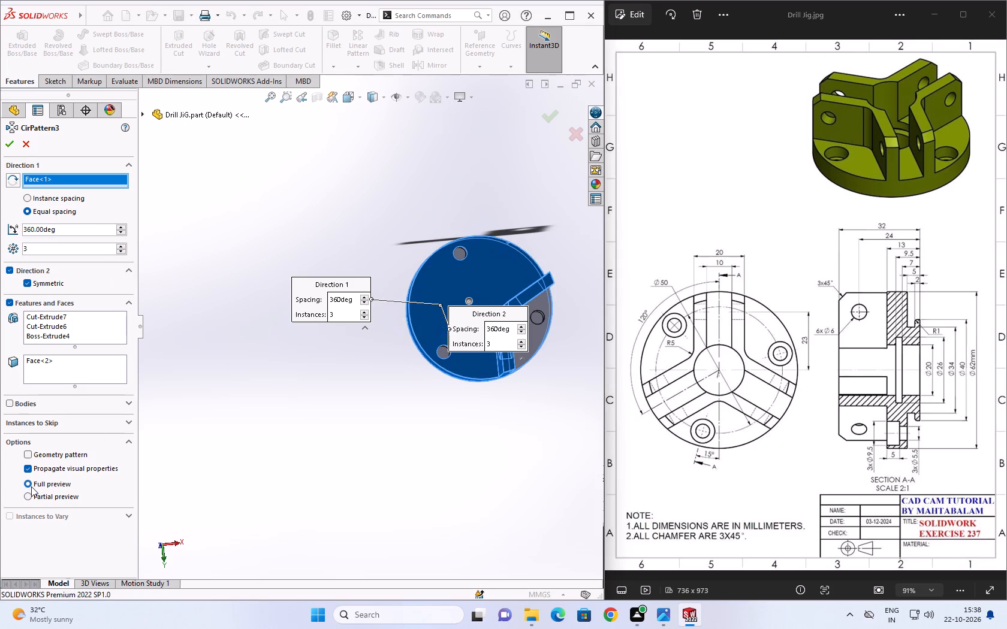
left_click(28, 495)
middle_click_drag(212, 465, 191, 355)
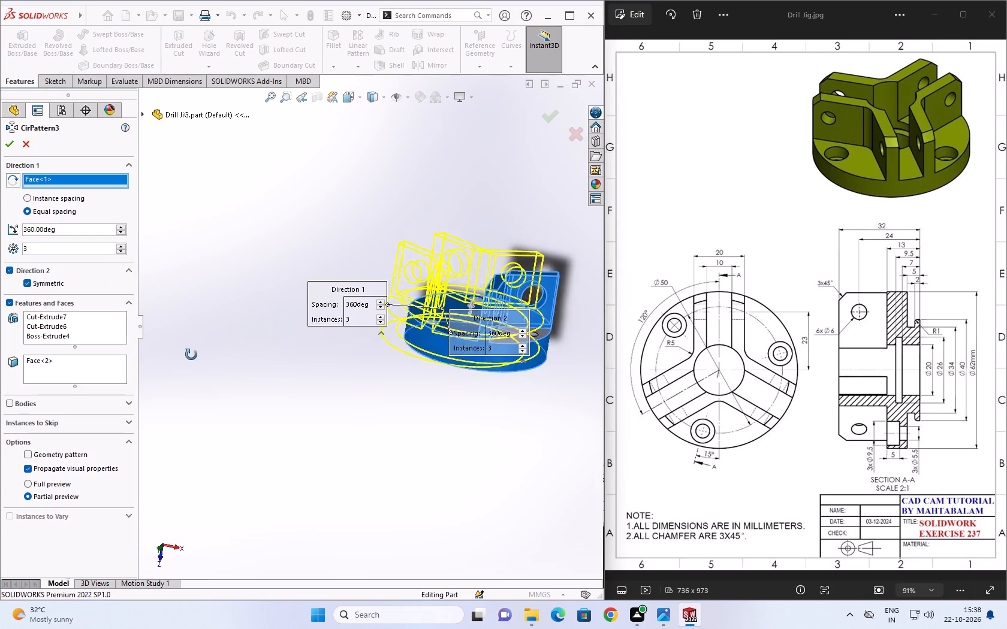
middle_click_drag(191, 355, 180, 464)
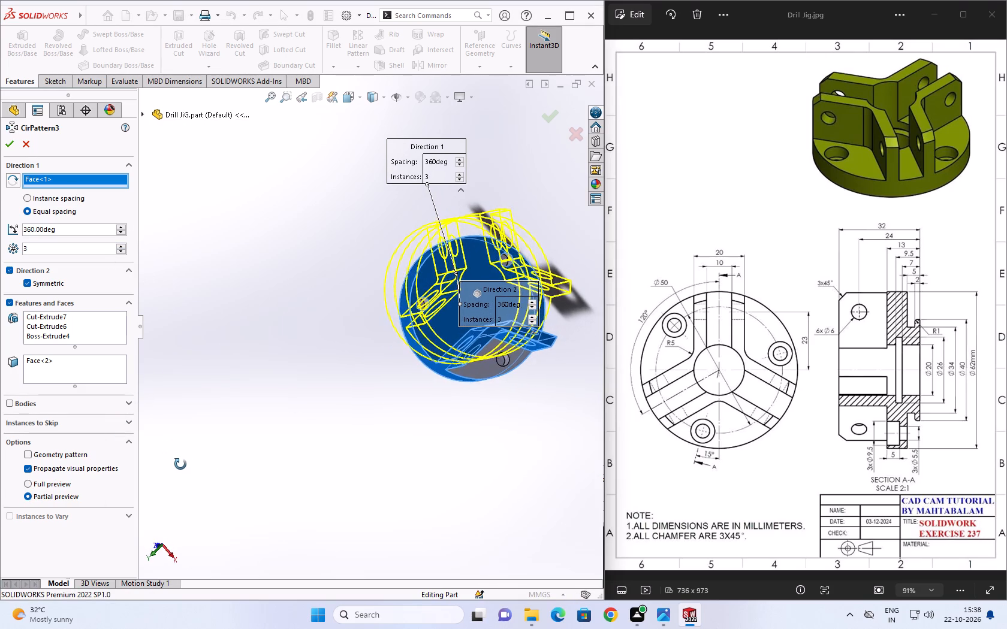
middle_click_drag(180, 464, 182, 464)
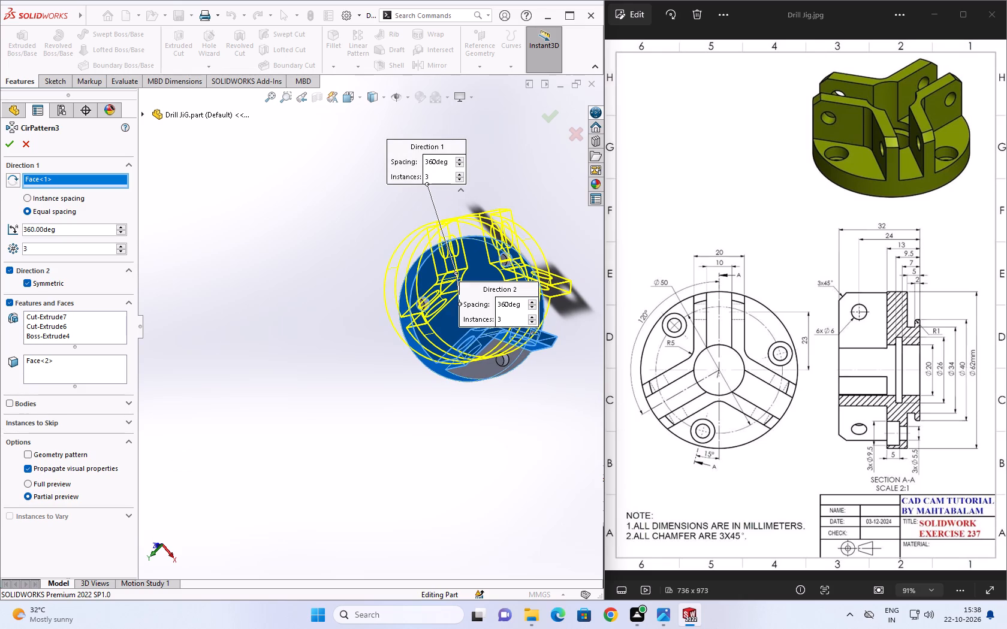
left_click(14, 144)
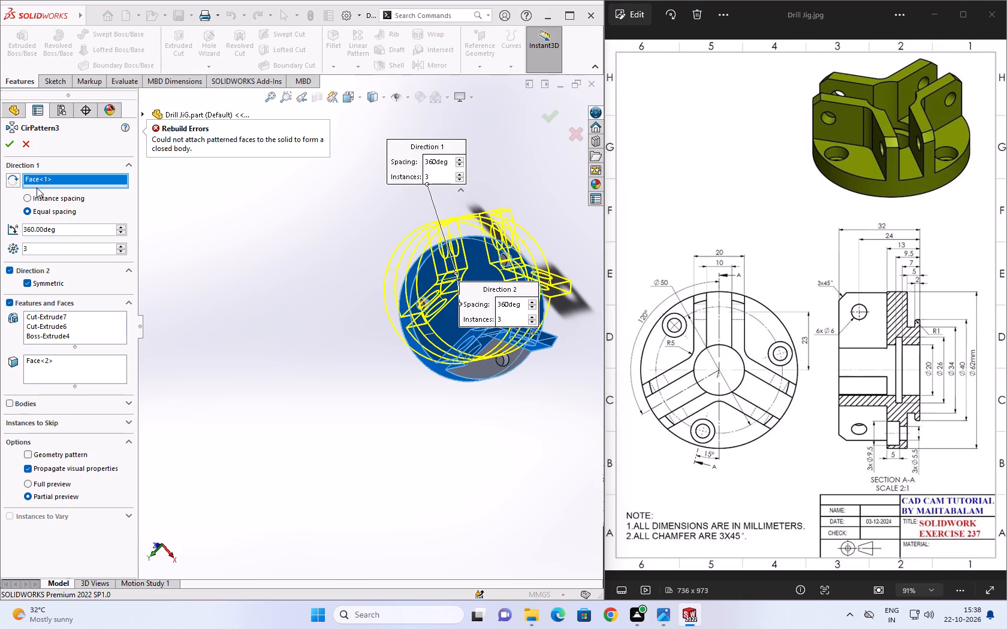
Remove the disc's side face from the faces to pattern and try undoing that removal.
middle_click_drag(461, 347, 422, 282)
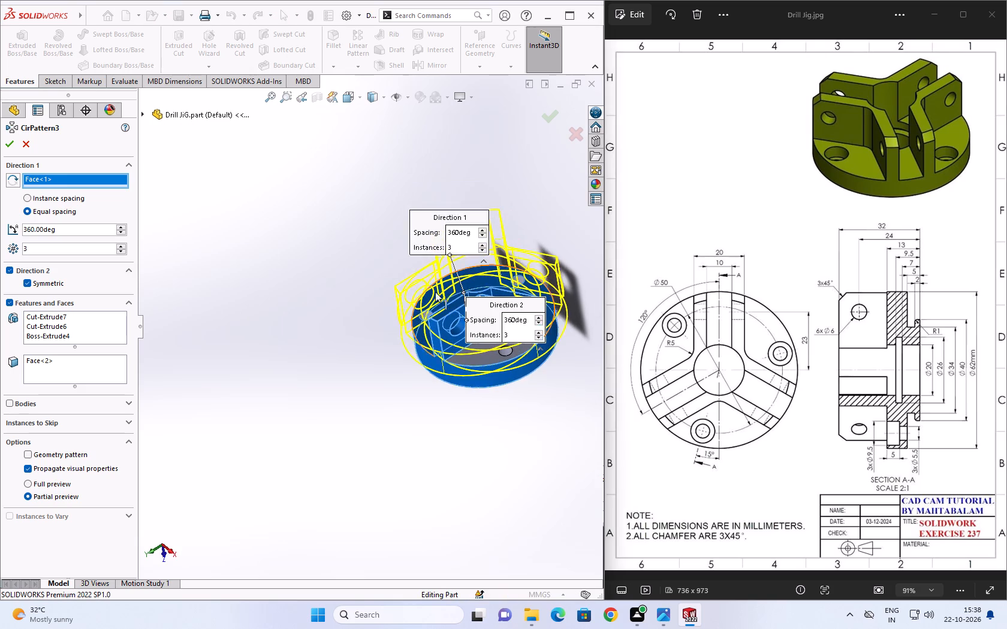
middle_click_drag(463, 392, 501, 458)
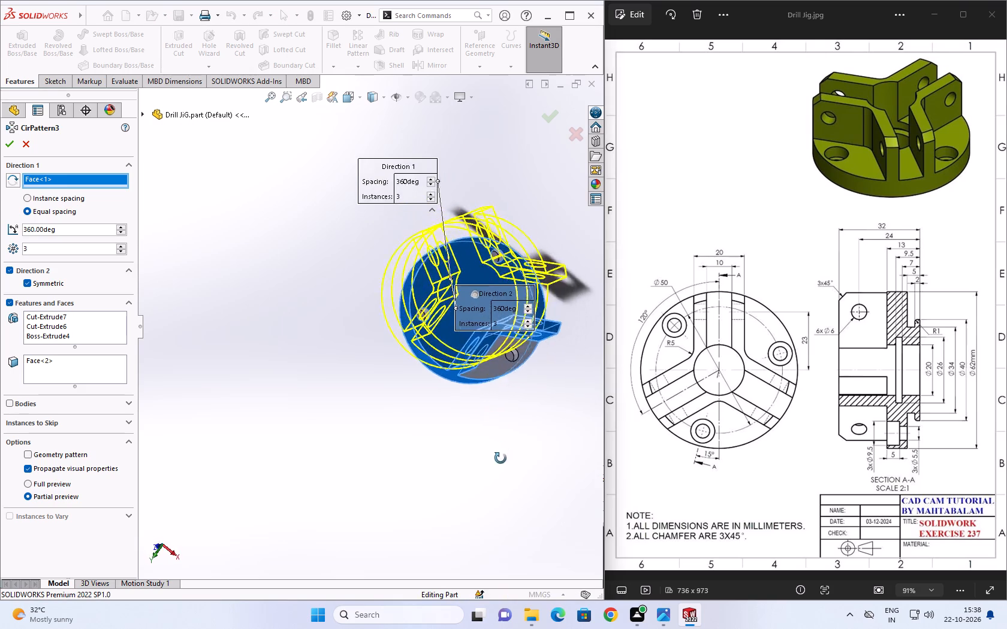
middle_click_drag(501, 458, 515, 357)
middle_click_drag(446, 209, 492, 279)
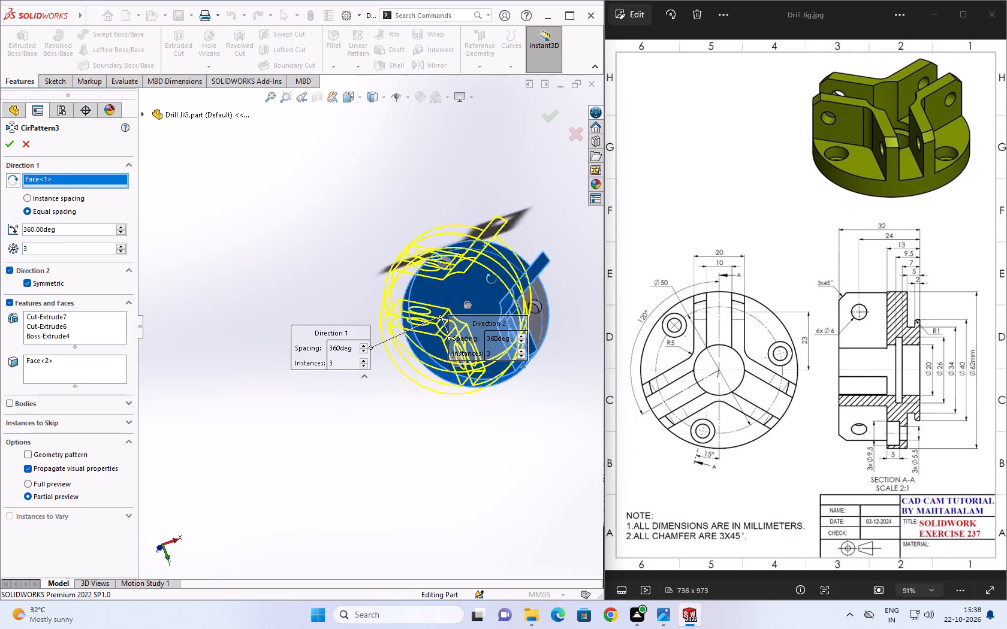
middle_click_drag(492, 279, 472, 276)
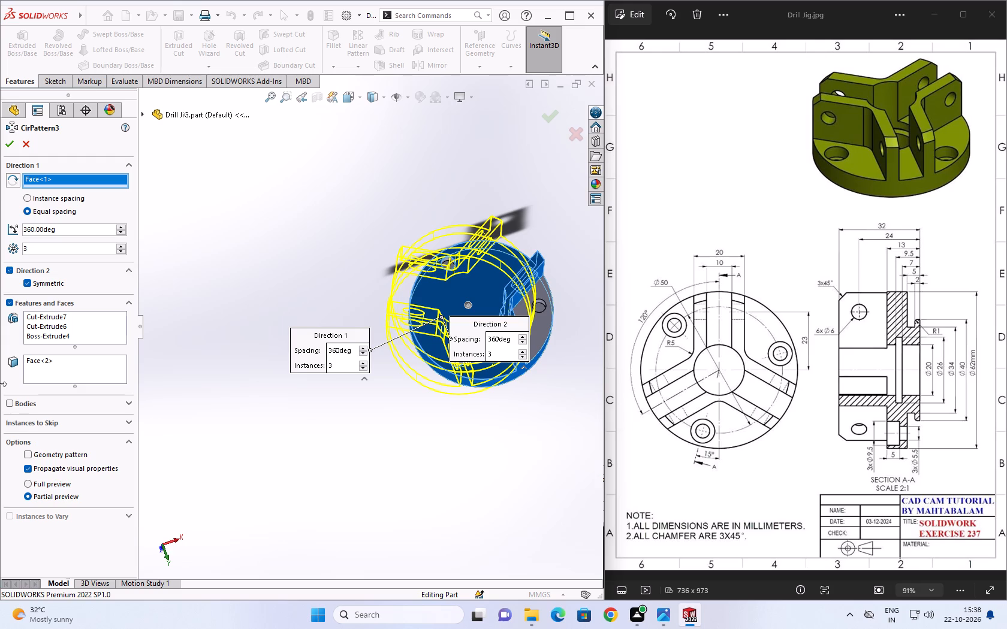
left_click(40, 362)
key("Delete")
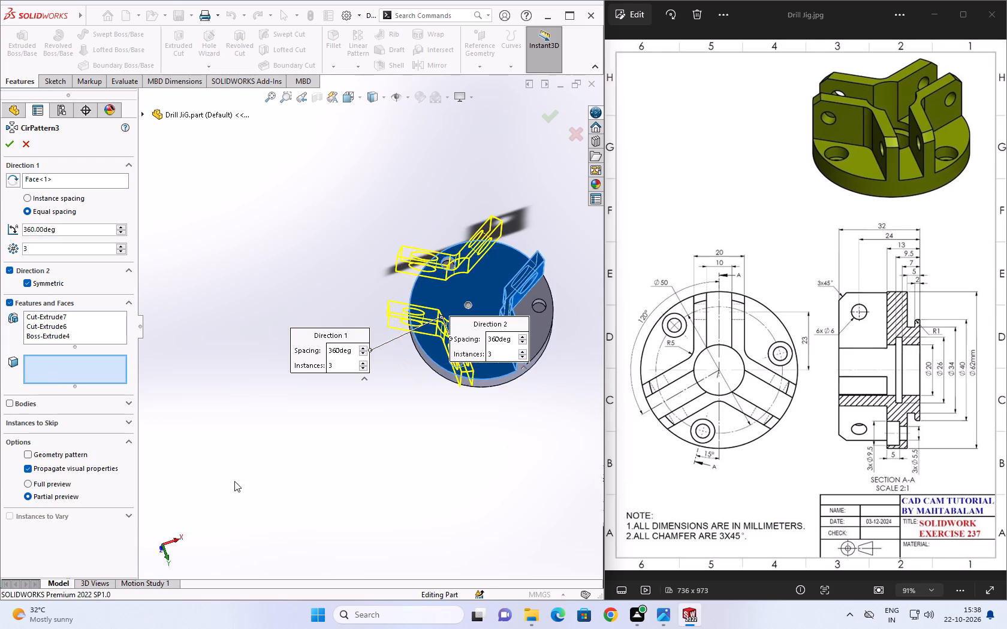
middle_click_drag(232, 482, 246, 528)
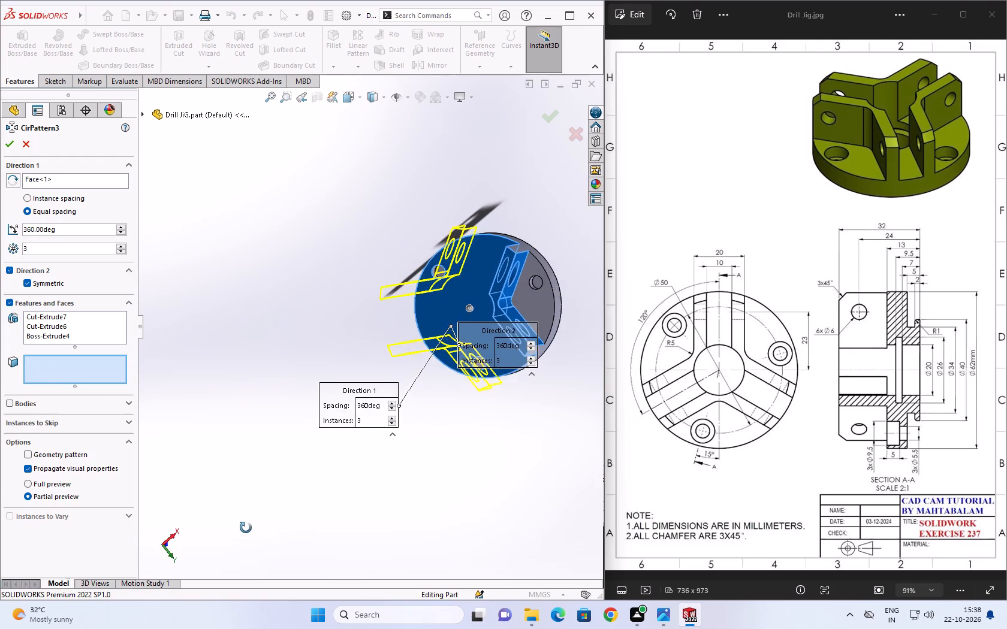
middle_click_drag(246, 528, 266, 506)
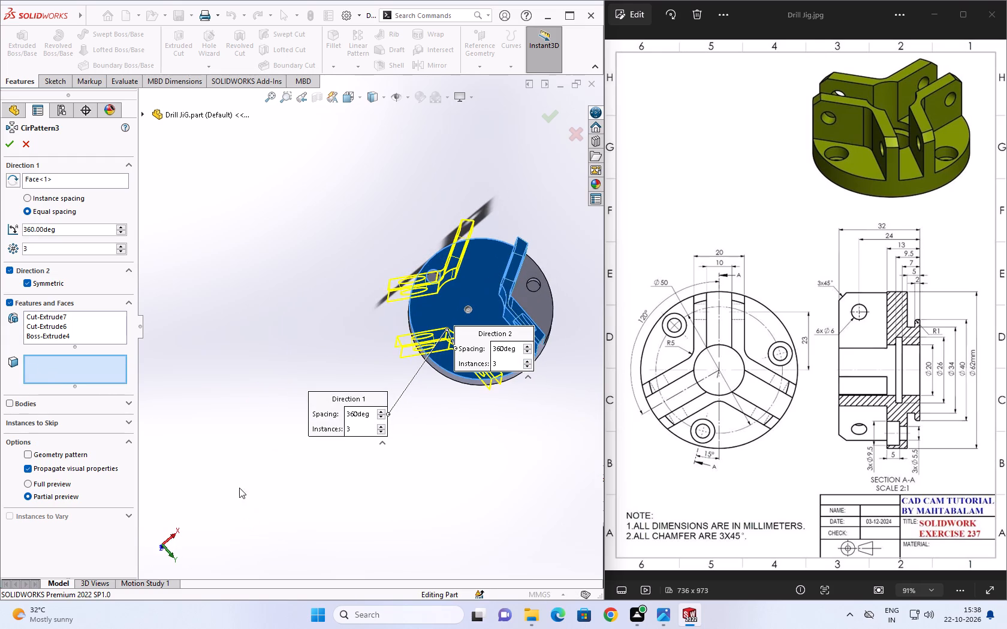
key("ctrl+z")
Add the smaller section of the disc's top face, outside the V-shaped rib, to the faces to pattern.
left_click(536, 303)
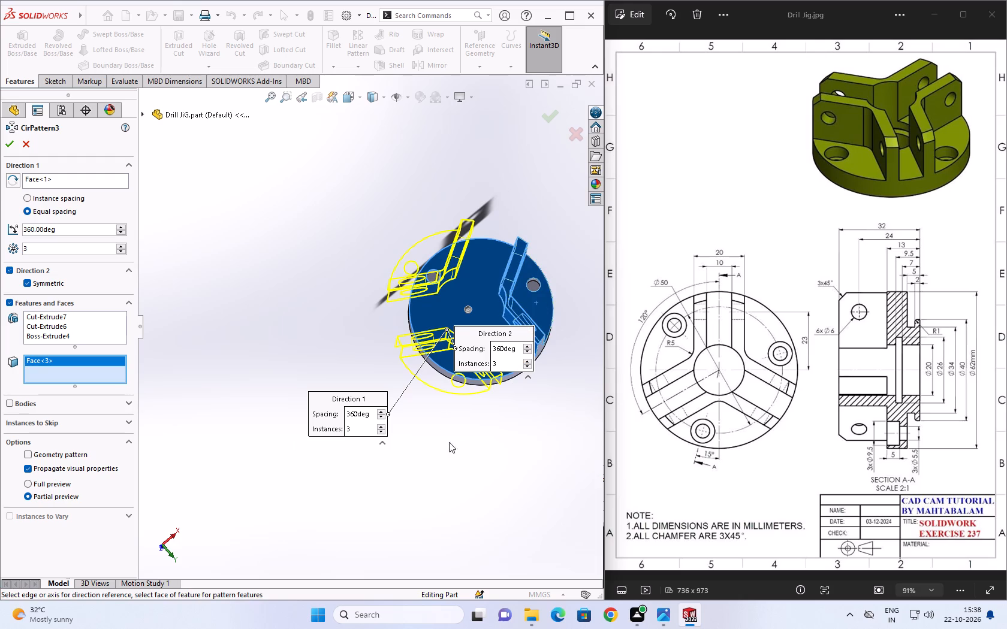
middle_click_drag(492, 430, 472, 410)
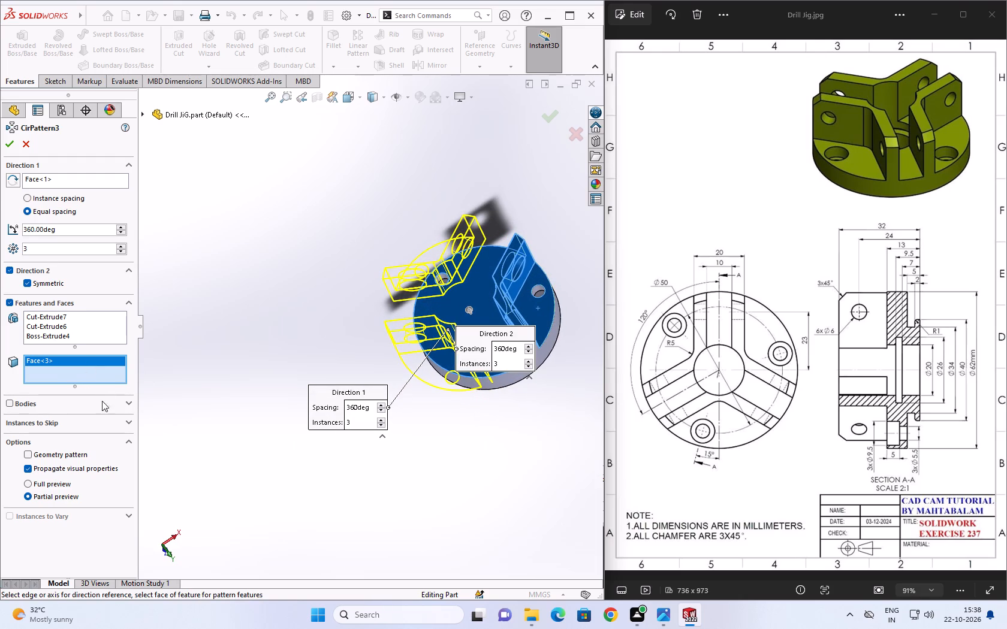
Expand the Bodies and Instances to Skip options and examine the circular pattern preview from several angles.
left_click(129, 401)
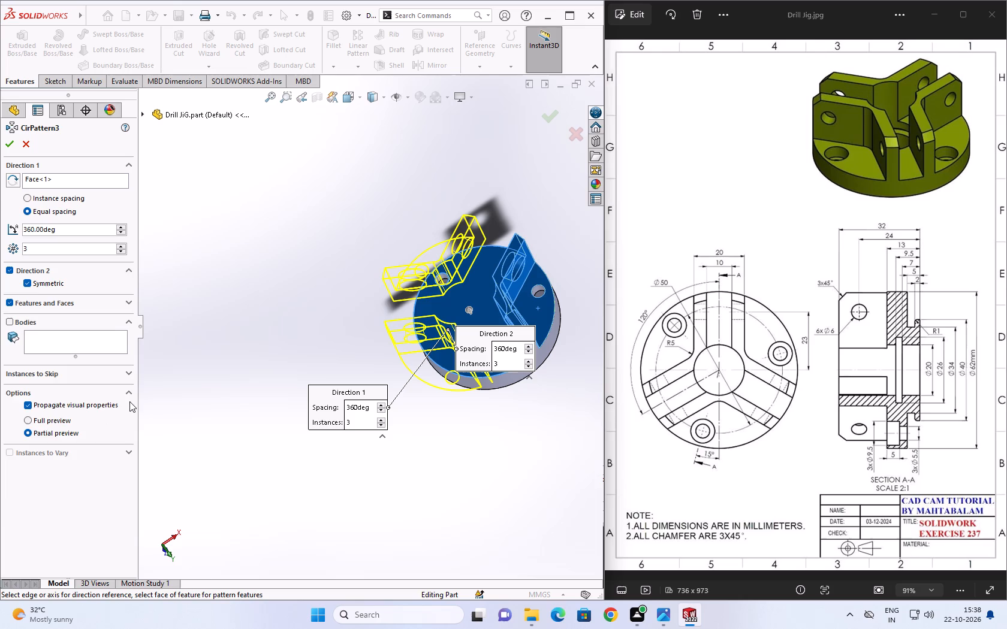
left_click(128, 376)
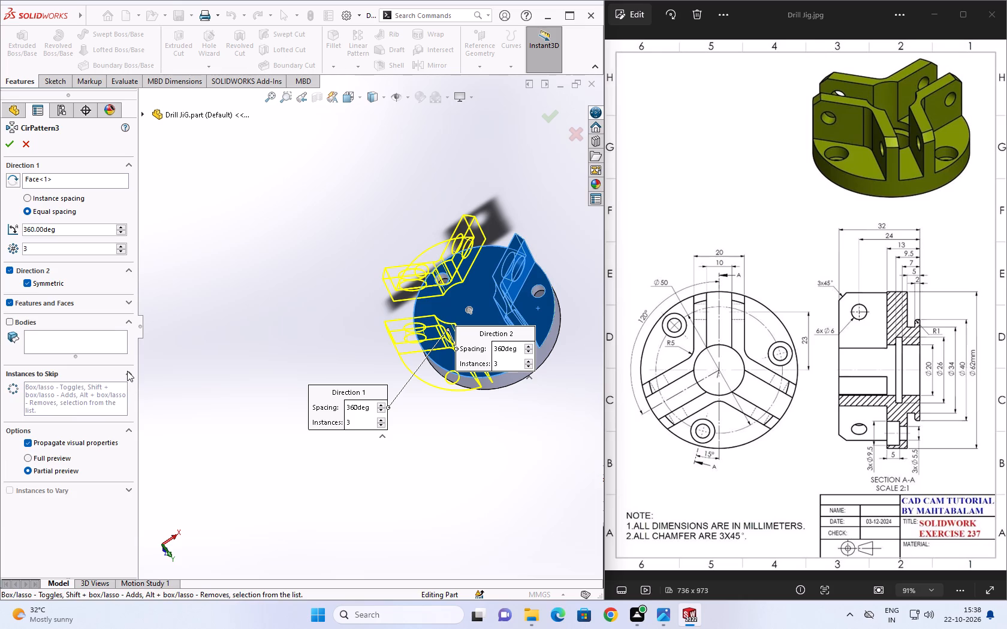
middle_click_drag(358, 343, 333, 421)
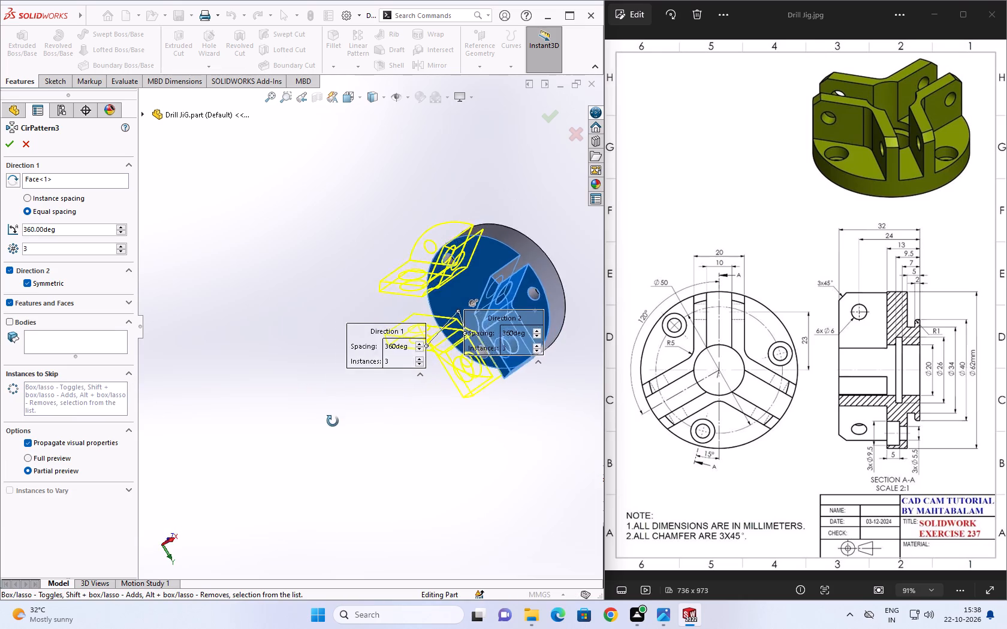
middle_click_drag(333, 421, 388, 379)
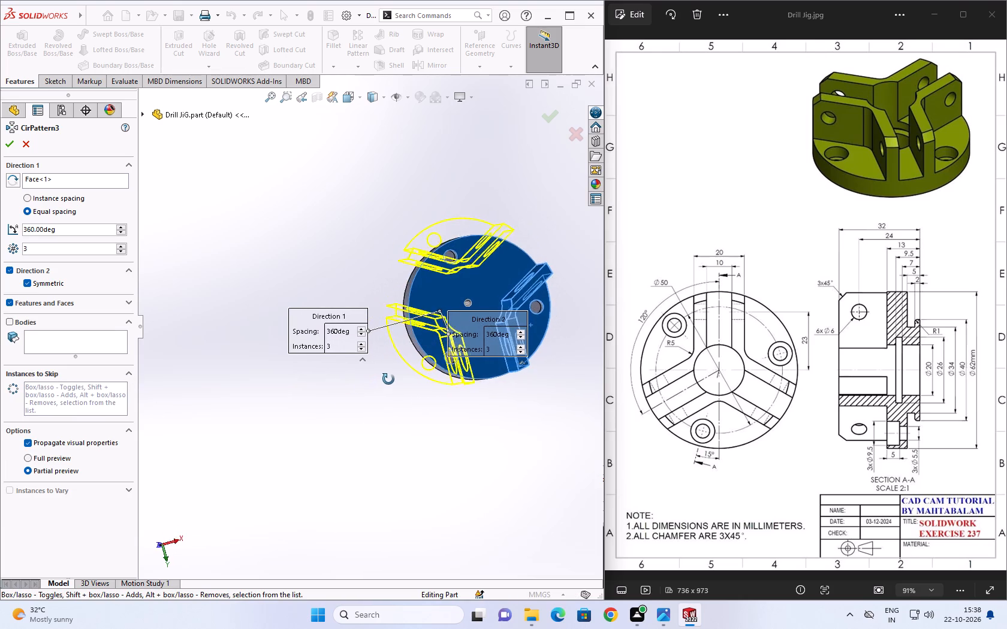
middle_click_drag(388, 379, 340, 396)
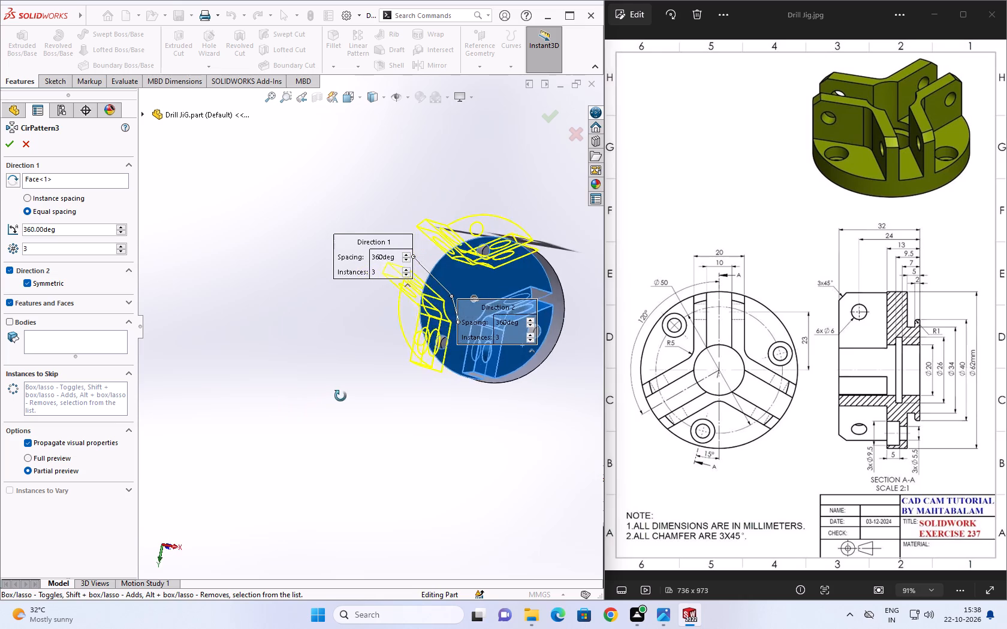
middle_click_drag(340, 396, 382, 394)
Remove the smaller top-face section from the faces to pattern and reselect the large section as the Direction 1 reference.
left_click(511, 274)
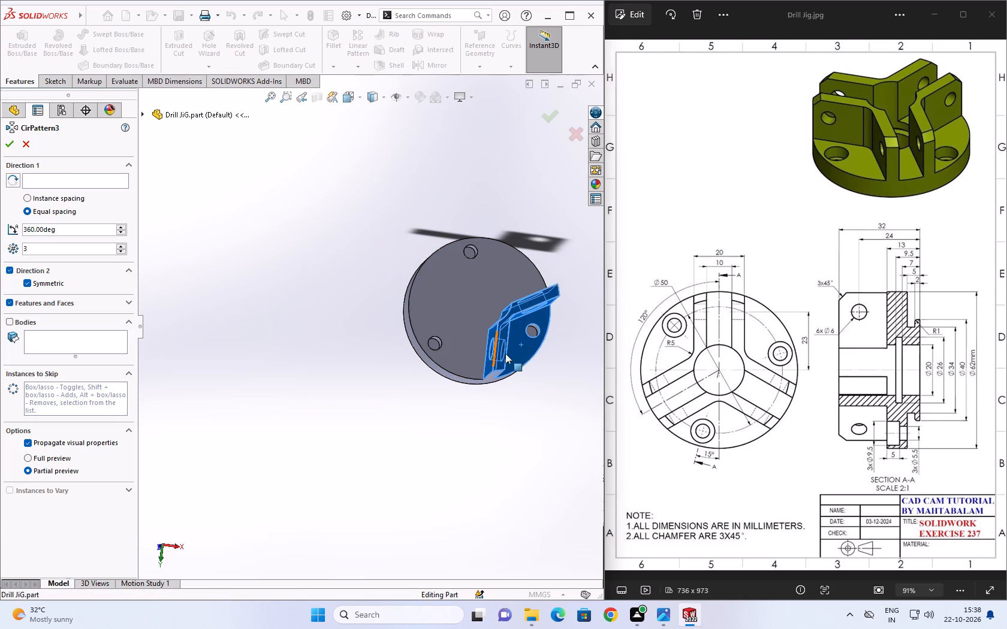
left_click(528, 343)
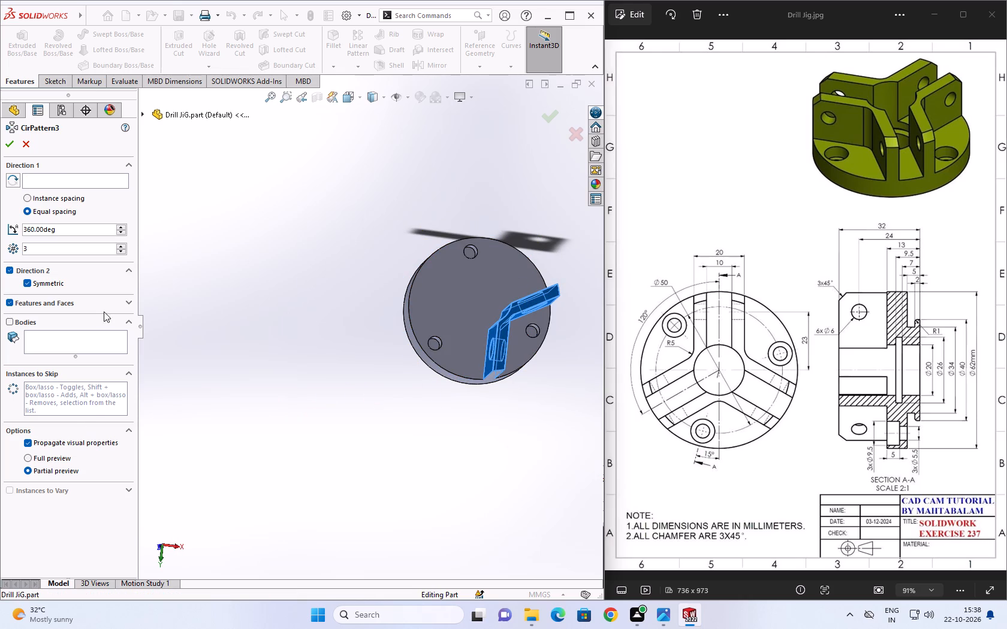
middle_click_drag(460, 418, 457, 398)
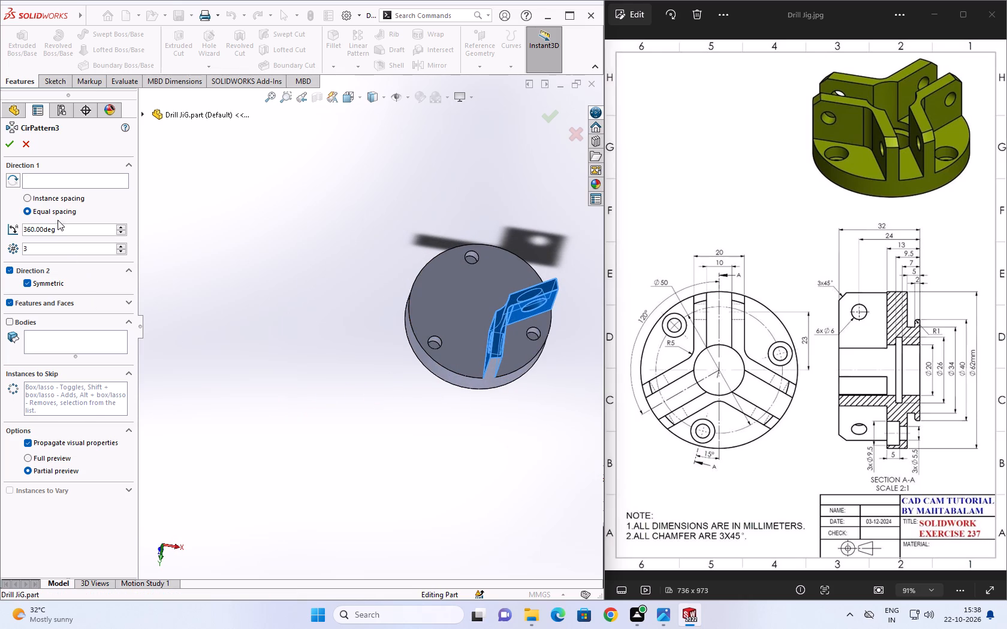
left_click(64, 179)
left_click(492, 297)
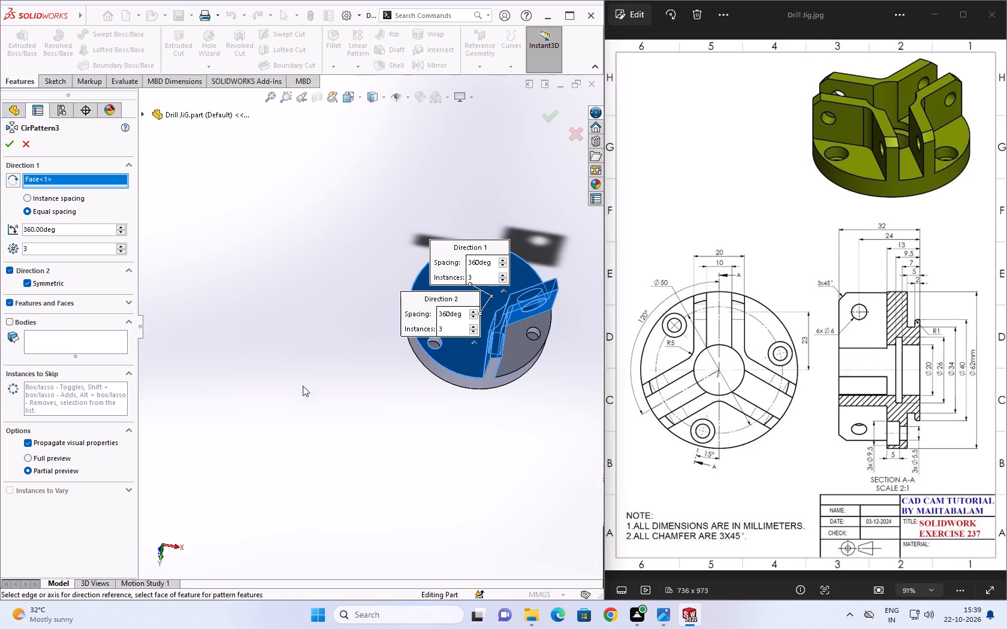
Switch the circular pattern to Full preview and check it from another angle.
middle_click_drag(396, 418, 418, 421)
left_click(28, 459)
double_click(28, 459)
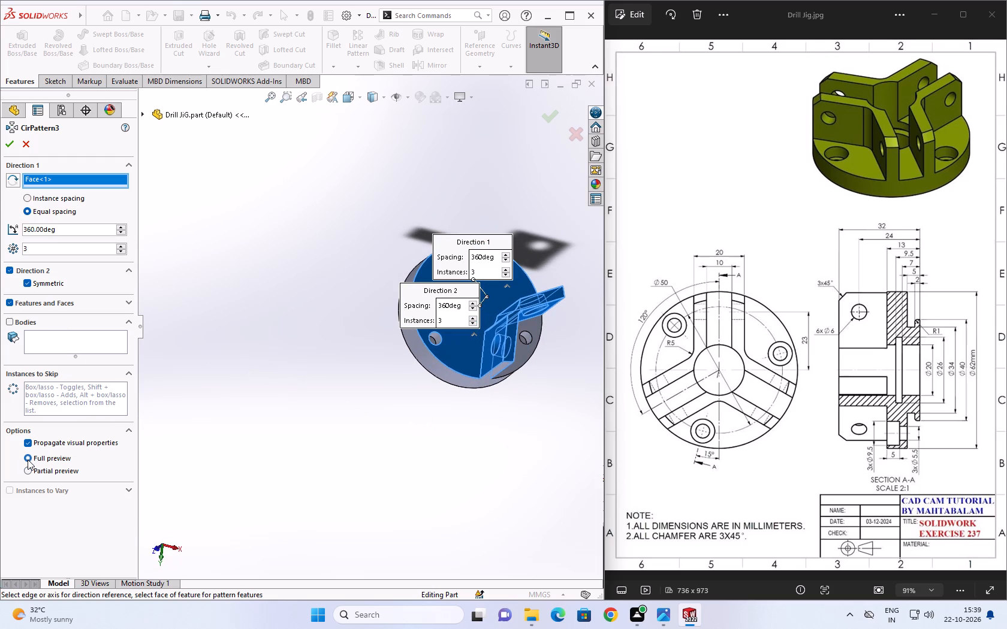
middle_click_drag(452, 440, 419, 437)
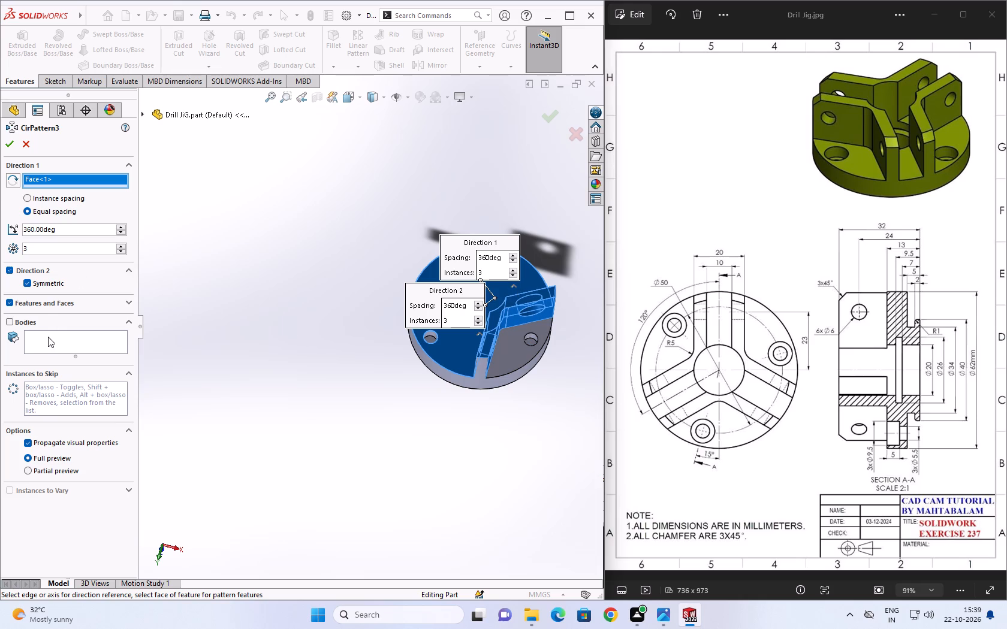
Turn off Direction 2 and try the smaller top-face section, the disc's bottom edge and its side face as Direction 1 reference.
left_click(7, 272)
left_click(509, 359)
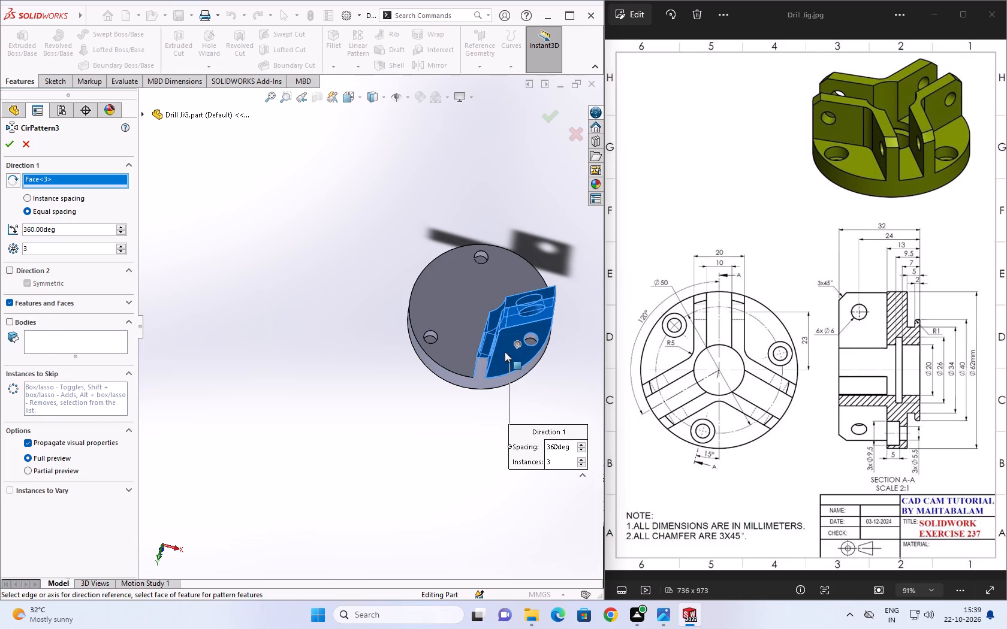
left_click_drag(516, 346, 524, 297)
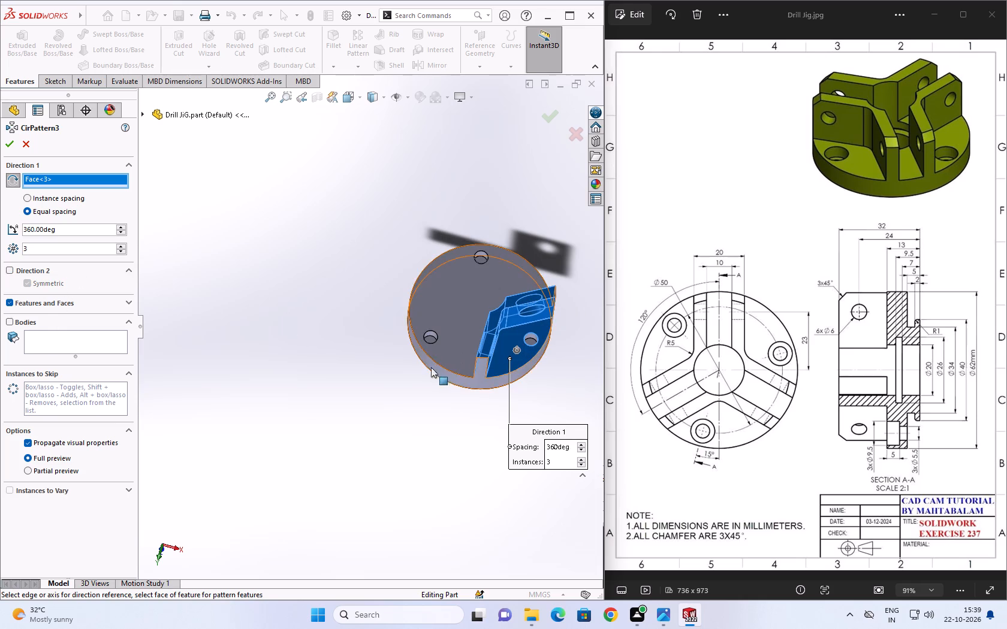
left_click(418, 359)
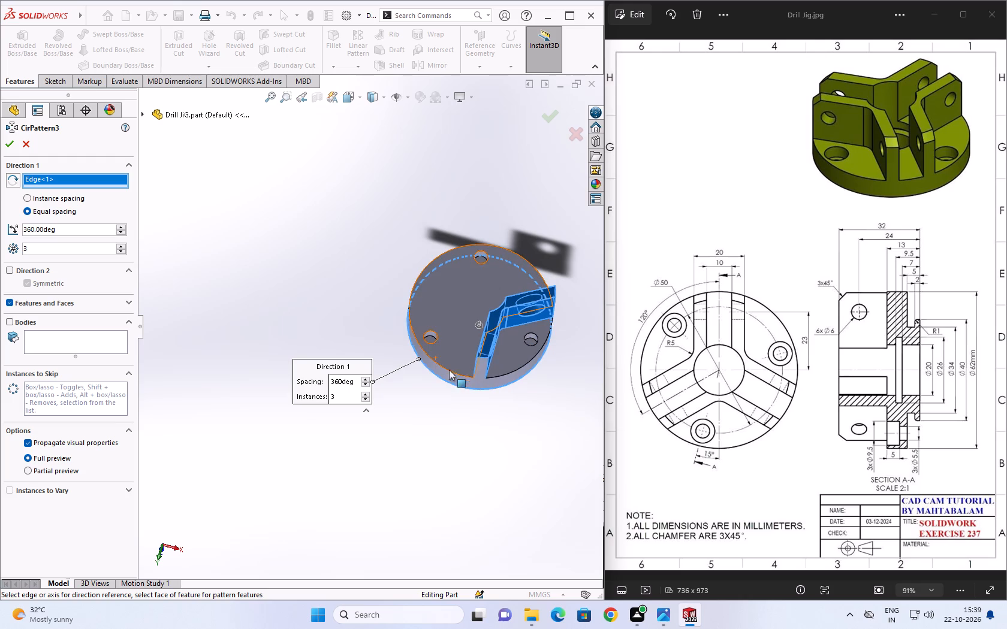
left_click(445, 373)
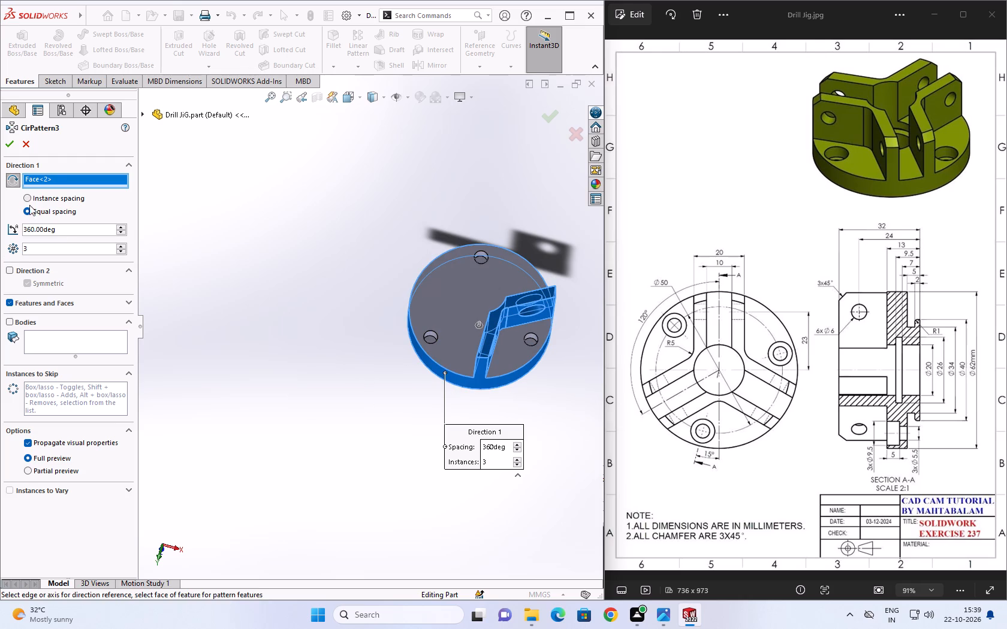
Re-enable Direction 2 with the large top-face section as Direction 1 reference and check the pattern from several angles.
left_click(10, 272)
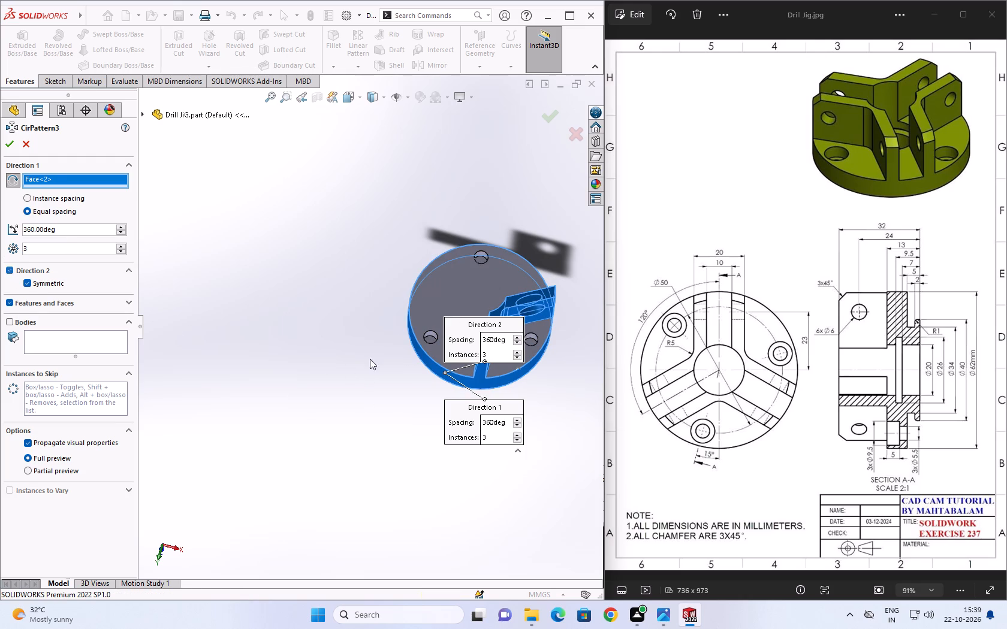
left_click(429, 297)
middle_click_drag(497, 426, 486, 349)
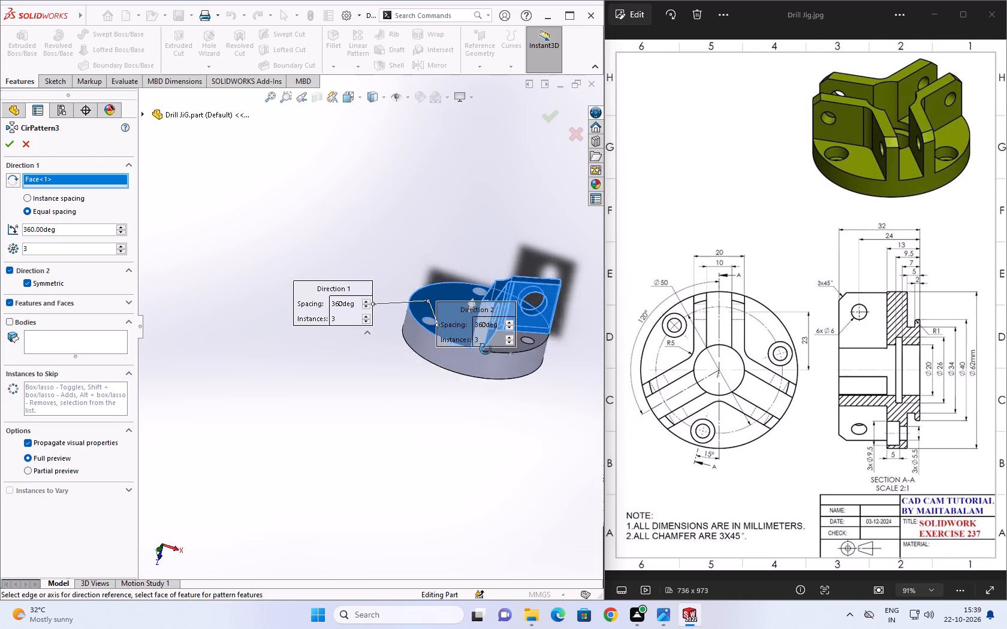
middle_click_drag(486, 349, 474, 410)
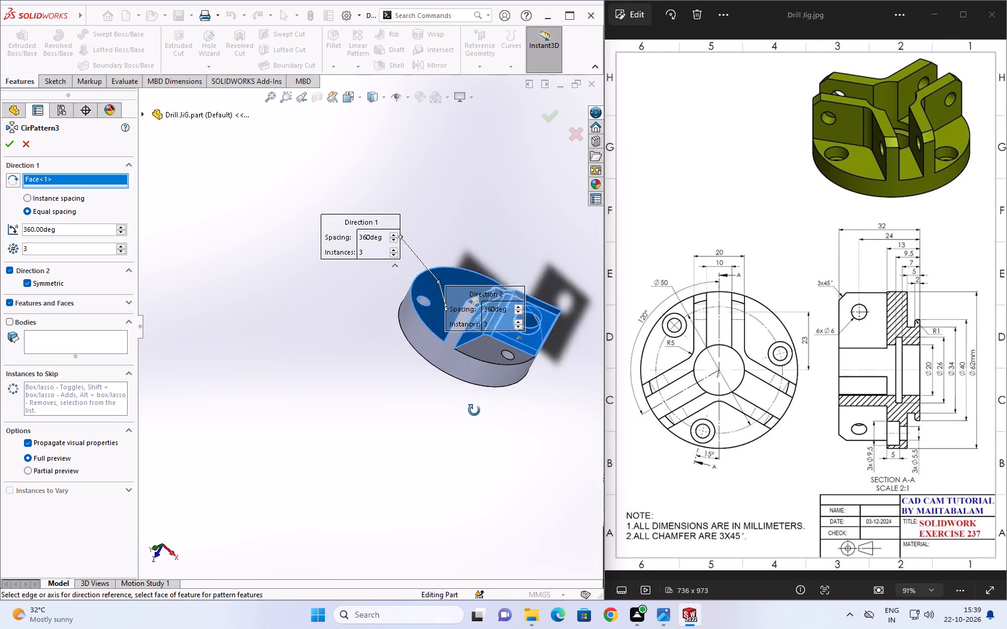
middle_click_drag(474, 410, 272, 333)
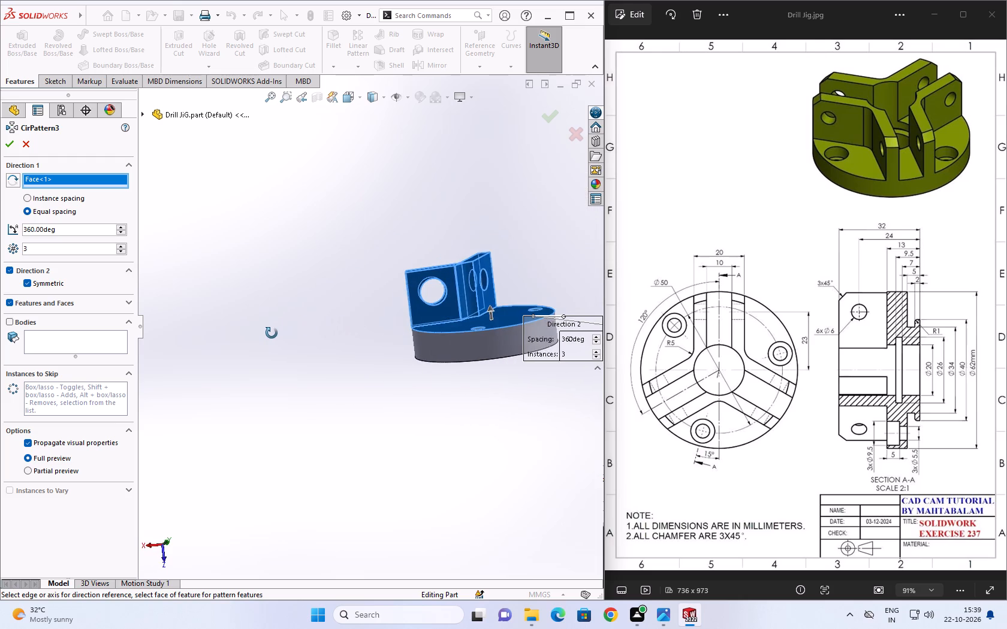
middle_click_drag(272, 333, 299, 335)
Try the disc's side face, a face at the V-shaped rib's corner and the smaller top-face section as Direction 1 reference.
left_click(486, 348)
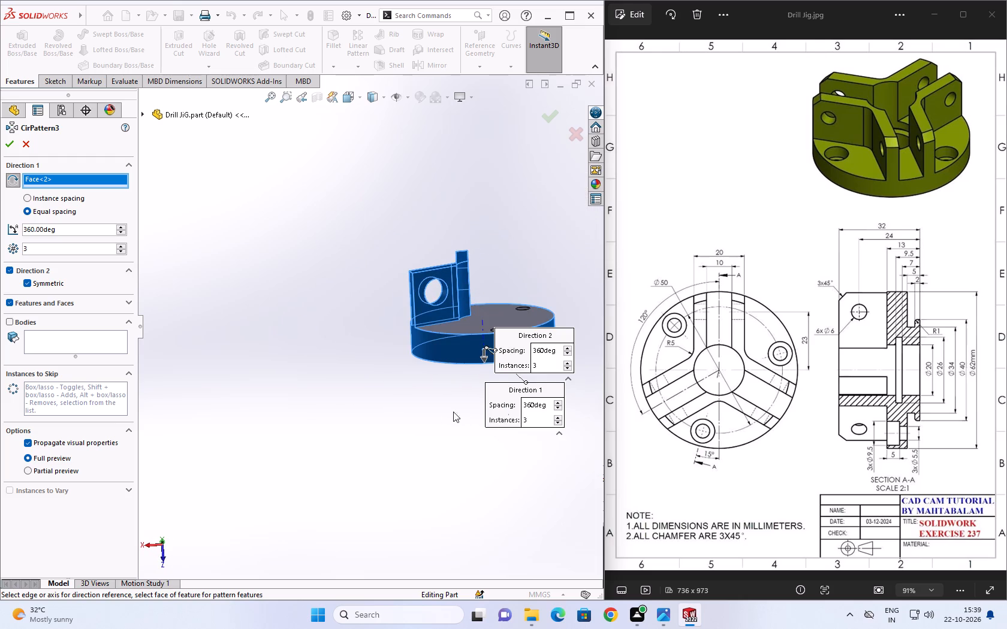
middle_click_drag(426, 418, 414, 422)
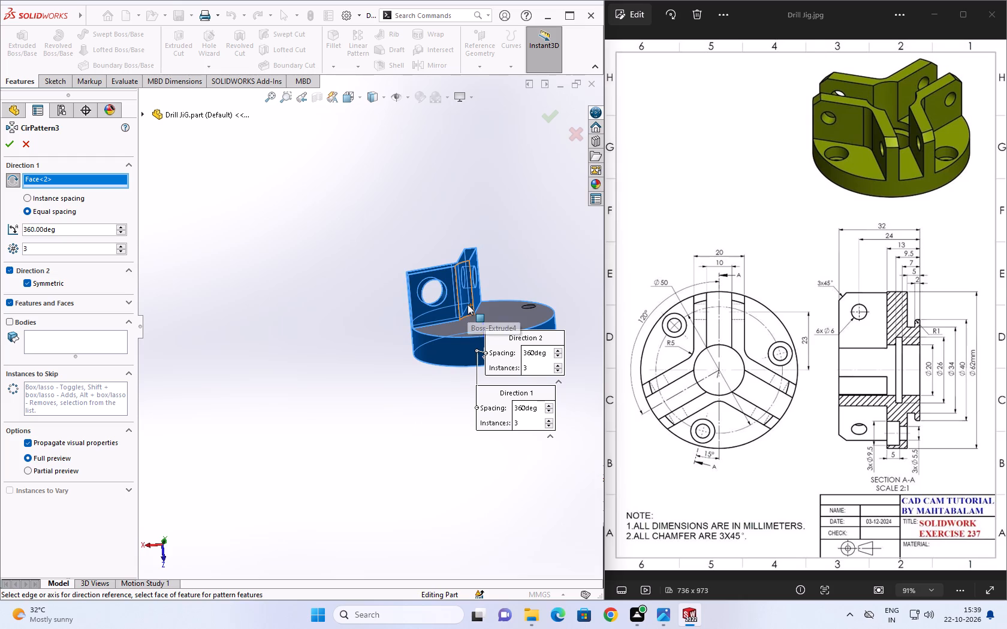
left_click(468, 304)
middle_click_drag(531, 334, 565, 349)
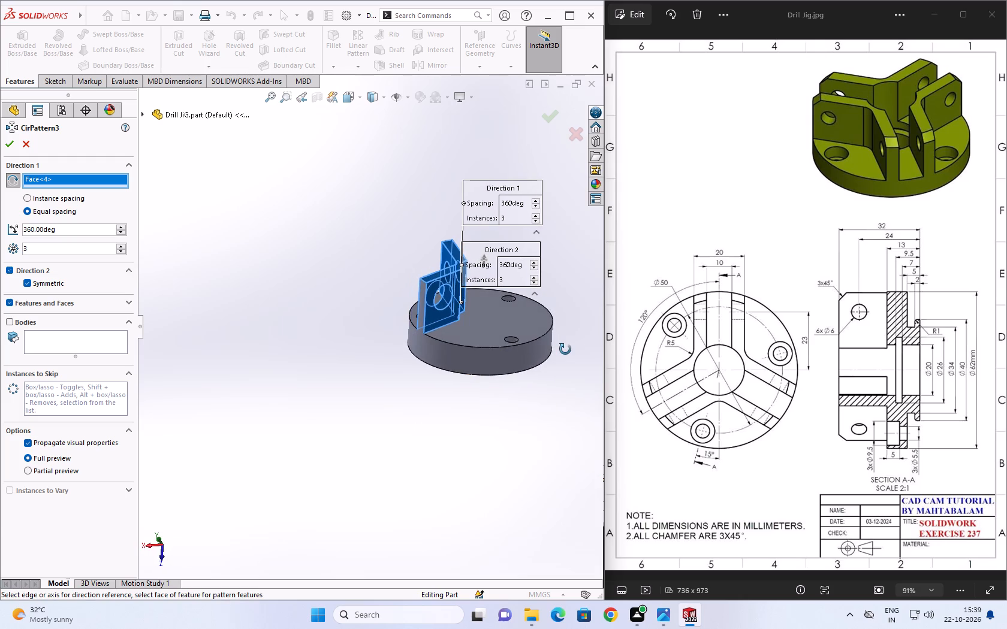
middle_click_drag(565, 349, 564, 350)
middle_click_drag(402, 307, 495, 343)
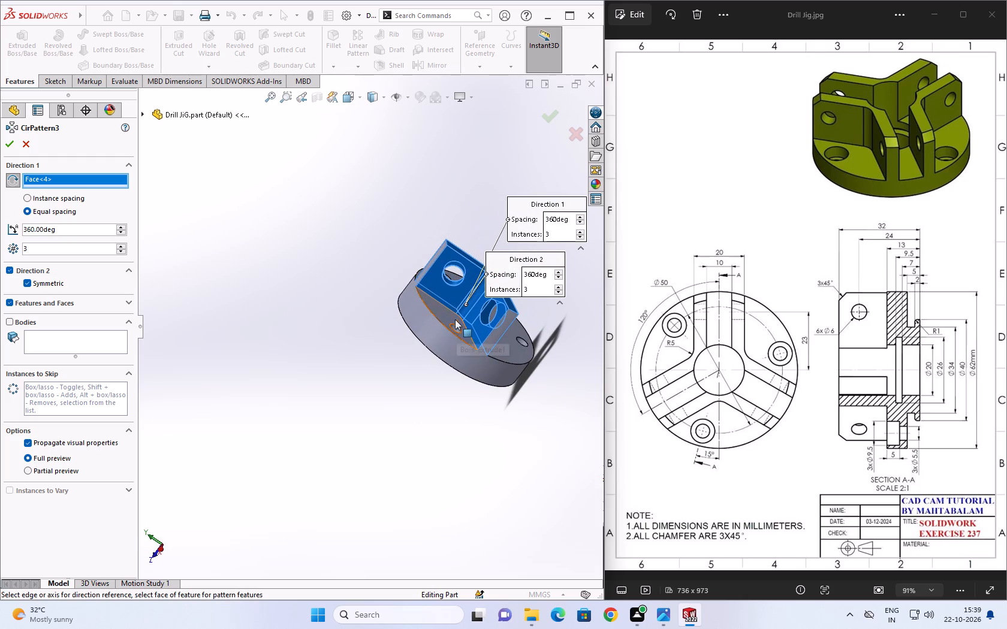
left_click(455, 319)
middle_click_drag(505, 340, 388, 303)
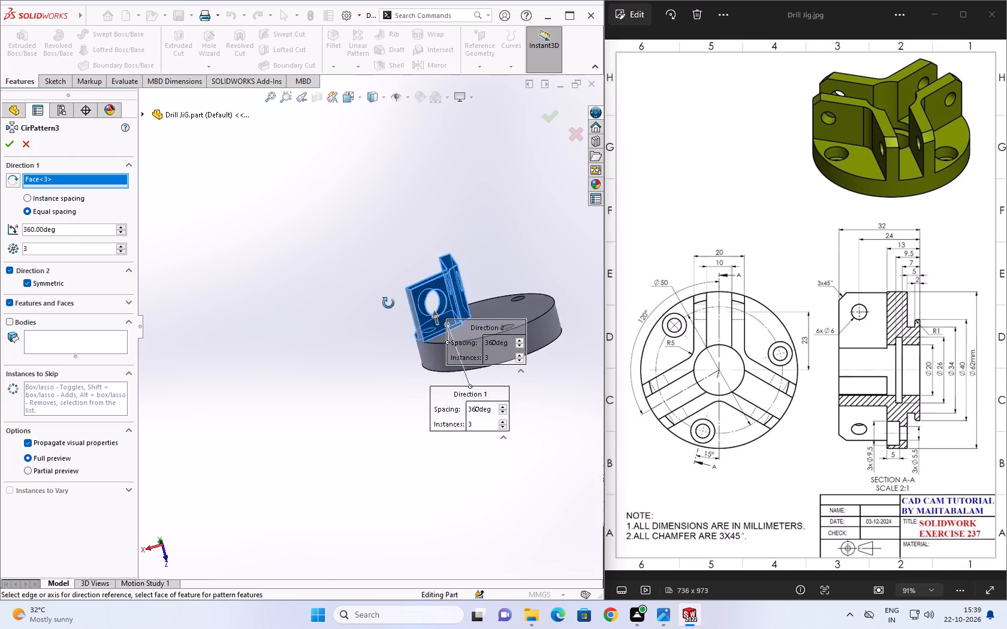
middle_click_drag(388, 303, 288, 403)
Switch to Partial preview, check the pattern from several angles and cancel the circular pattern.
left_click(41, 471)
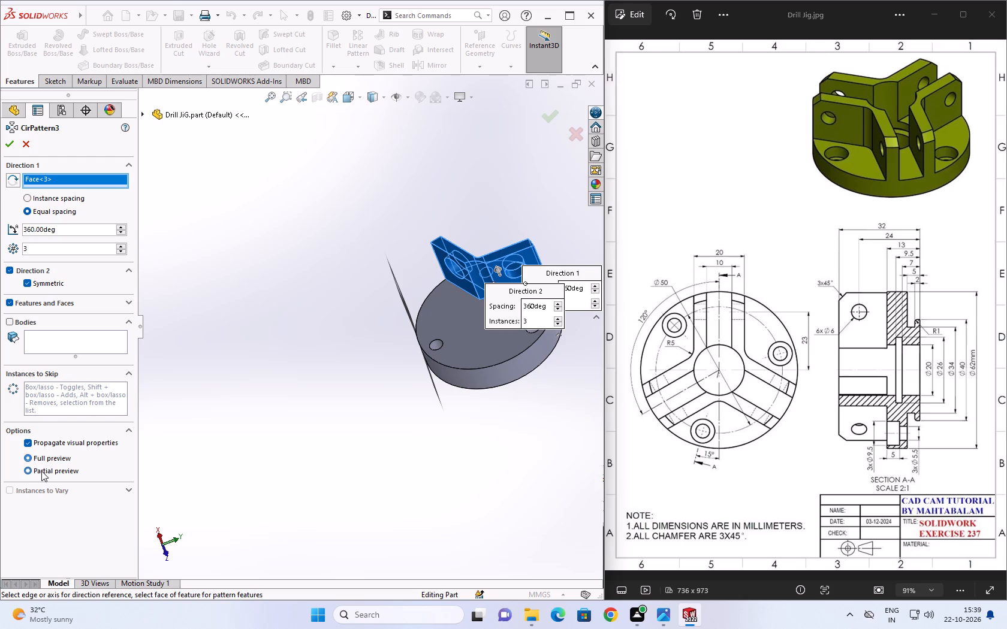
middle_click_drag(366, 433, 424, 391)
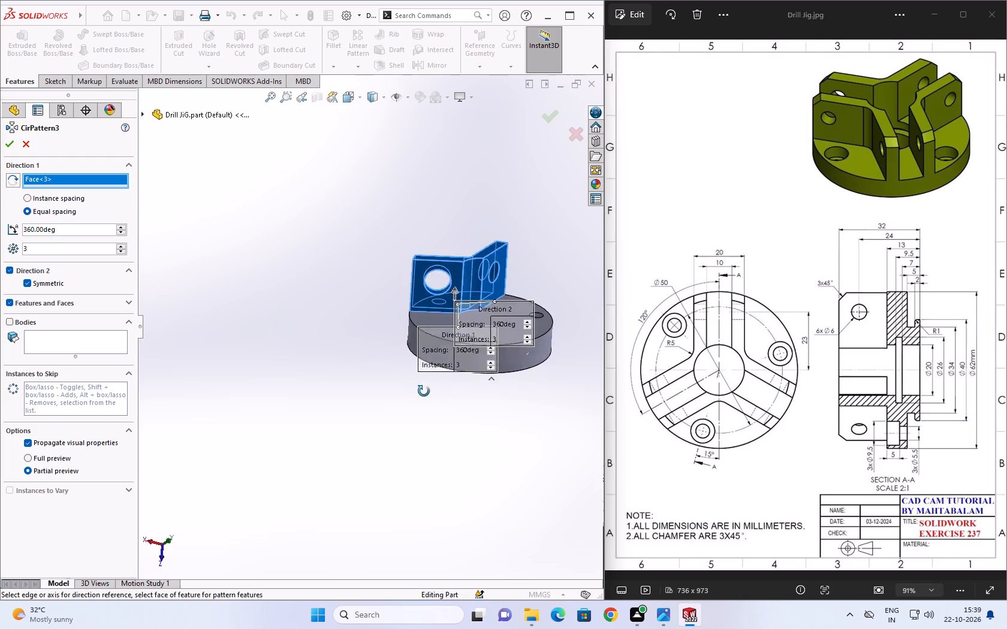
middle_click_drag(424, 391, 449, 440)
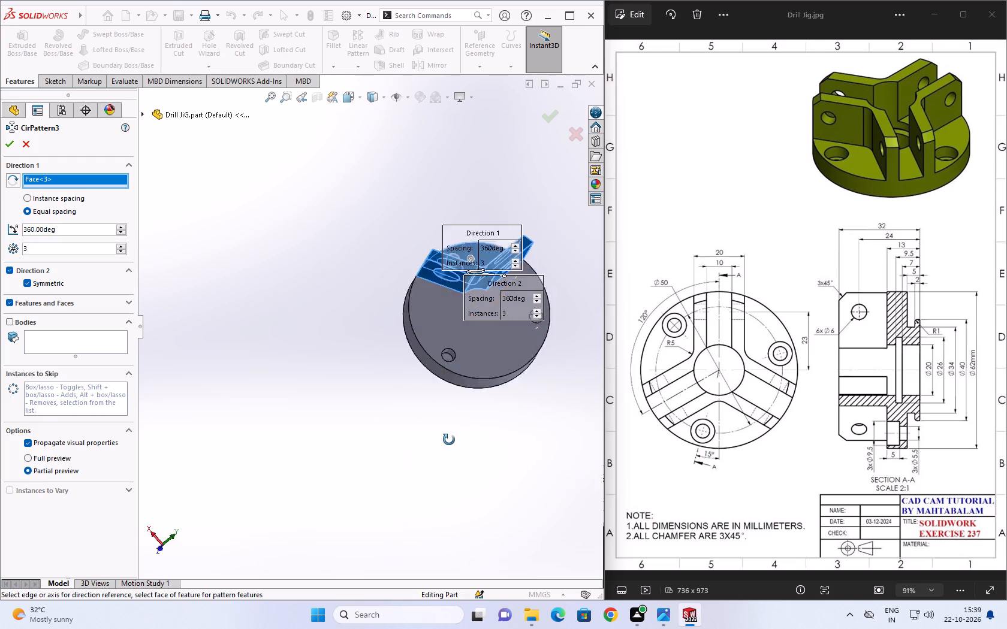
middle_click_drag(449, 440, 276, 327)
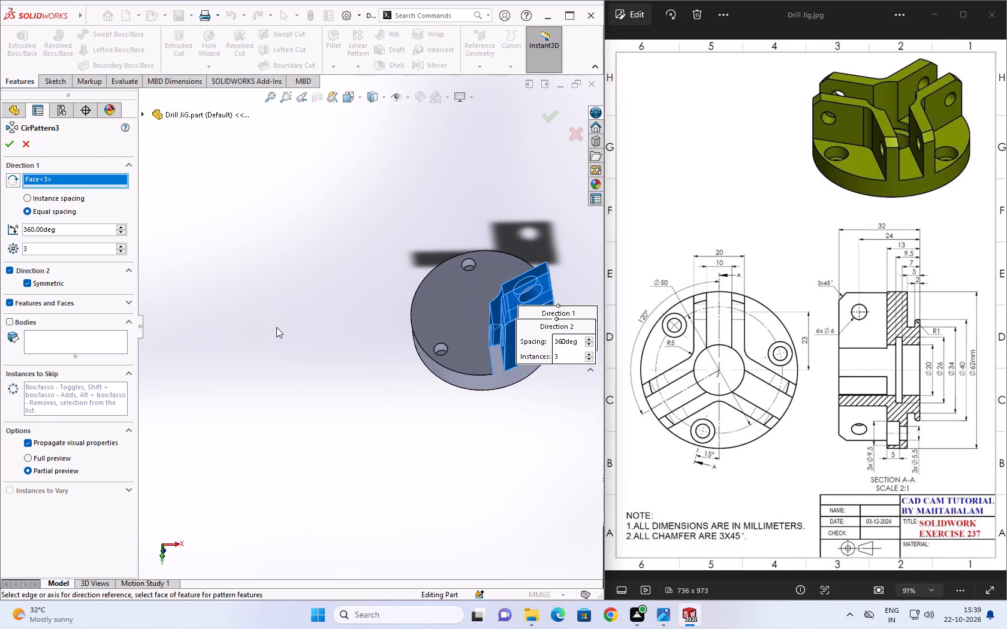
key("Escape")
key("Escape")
Examine the disc and its drilled V-shaped rib from the top, side and underside.
middle_click_drag(444, 438, 126, 523)
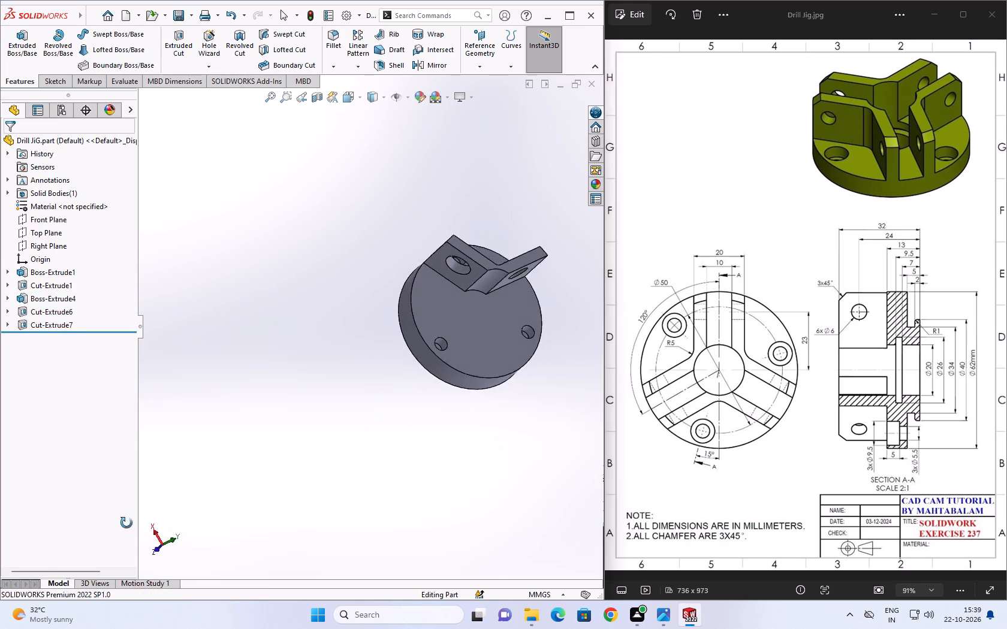
middle_click_drag(126, 523, 138, 522)
scroll(511, 349, "up", 3)
scroll(490, 346, "down", 5)
middle_click_drag(354, 355, 262, 314)
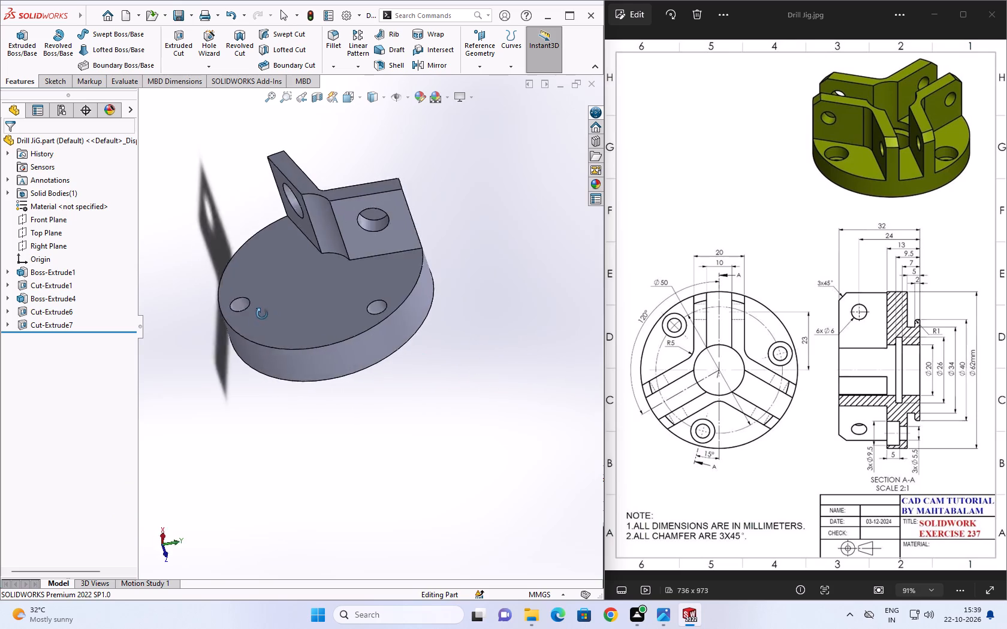
middle_click_drag(262, 314, 339, 164)
middle_click_drag(291, 403, 313, 309)
scroll(291, 403, "up", 1)
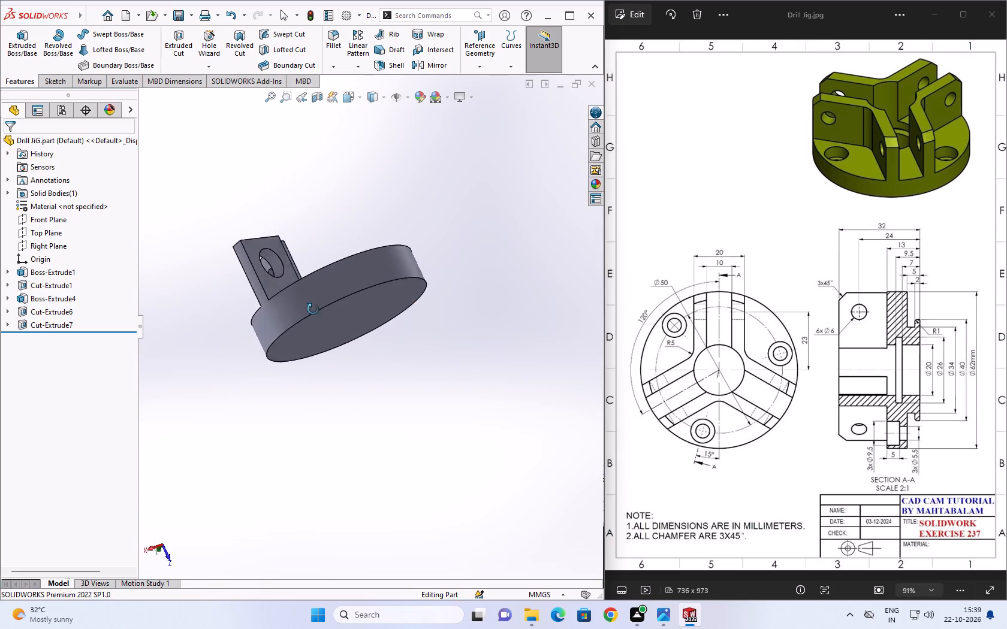
middle_click_drag(313, 309, 391, 314)
Set up a circular pattern of Boss-Extrude4, Cut-Extrude6 and Cut-Extrude7 with 3 instances, using the disc's large top-face section as Direction 1 reference.
left_click(37, 328)
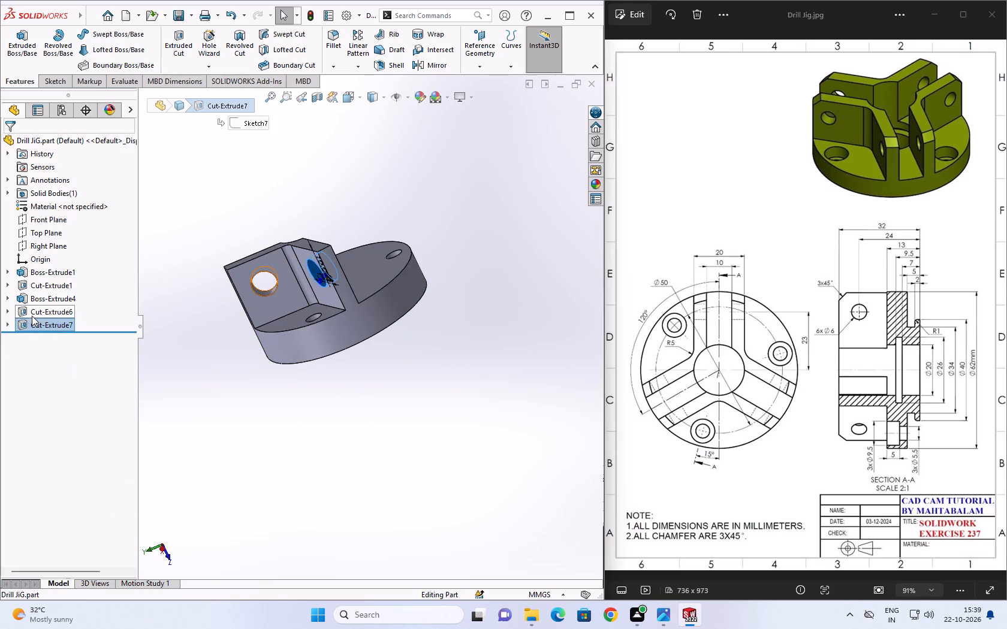
left_click(32, 314, "shift")
left_click(50, 294, "shift")
middle_click_drag(430, 350, 412, 355)
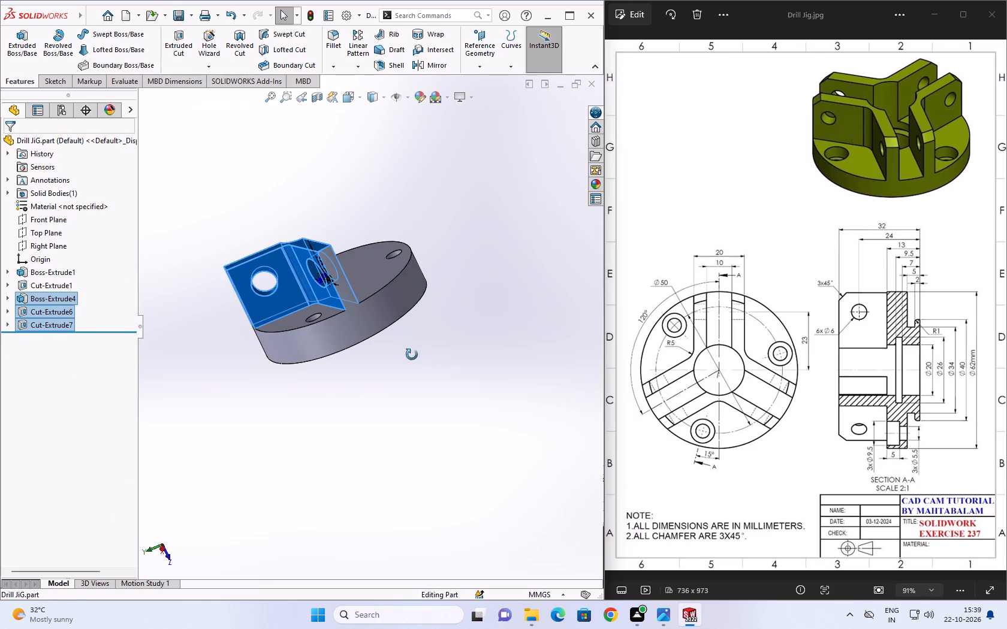
middle_click_drag(412, 355, 509, 101)
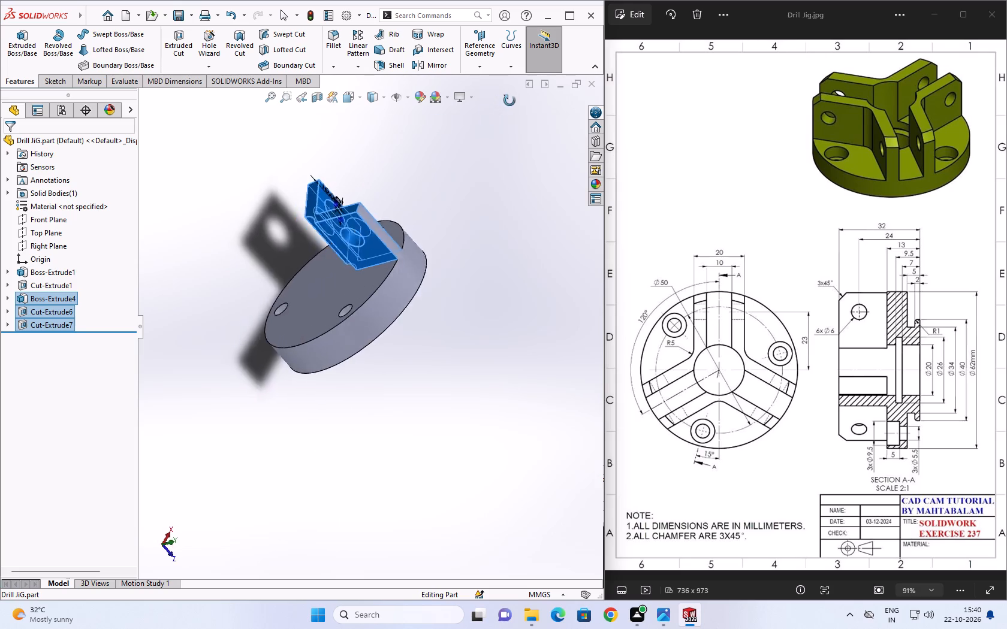
middle_click_drag(509, 101, 601, 57)
middle_click_drag(347, 310, 490, 283)
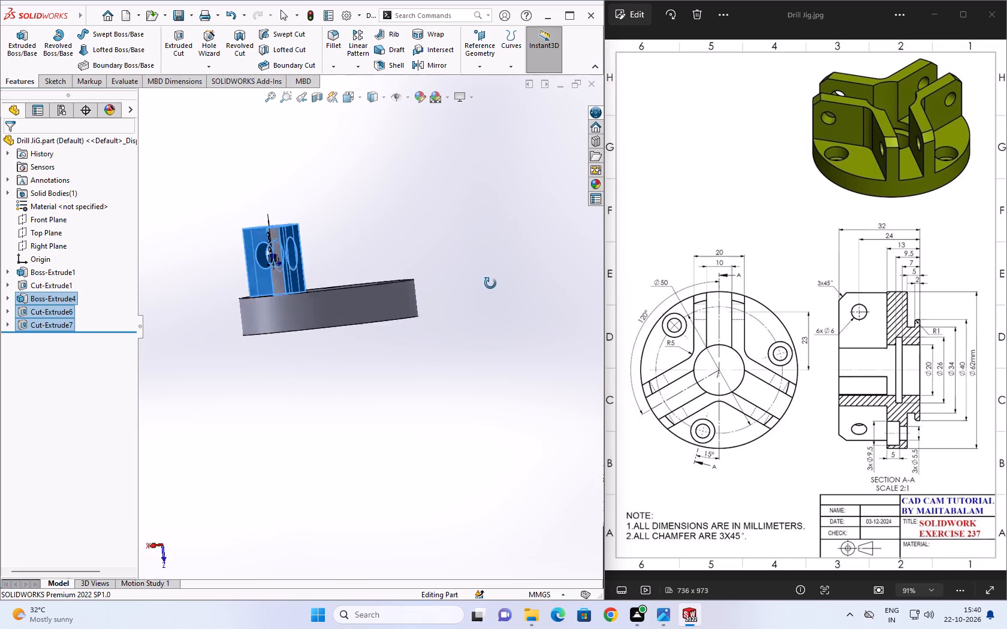
middle_click_drag(490, 283, 504, 313)
left_click(351, 62)
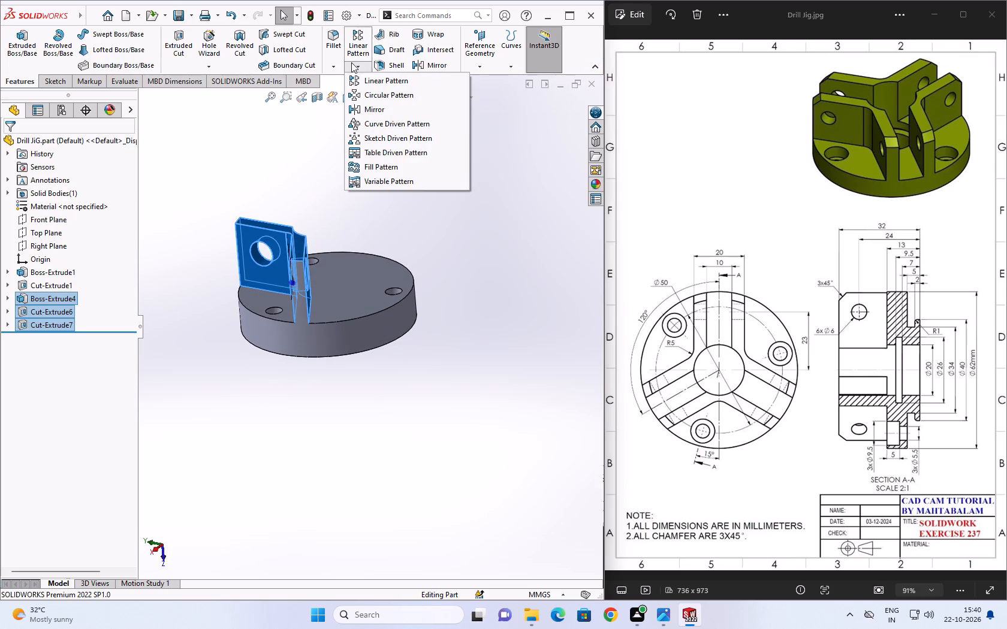
left_click(387, 101)
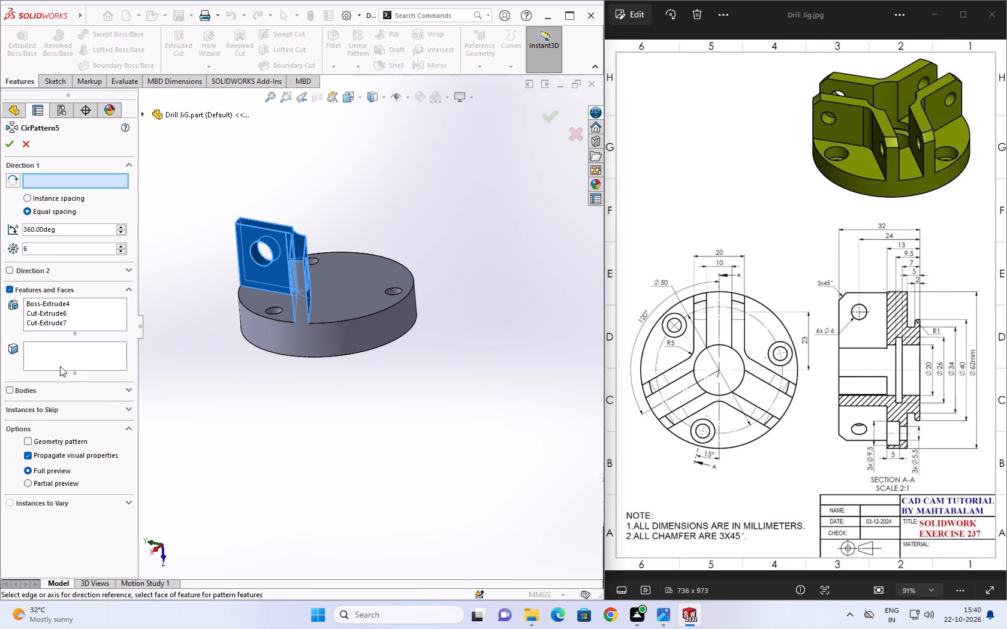
double_click(60, 248)
key("3")
key("Return")
left_click(341, 284)
middle_click_drag(468, 337, 445, 374)
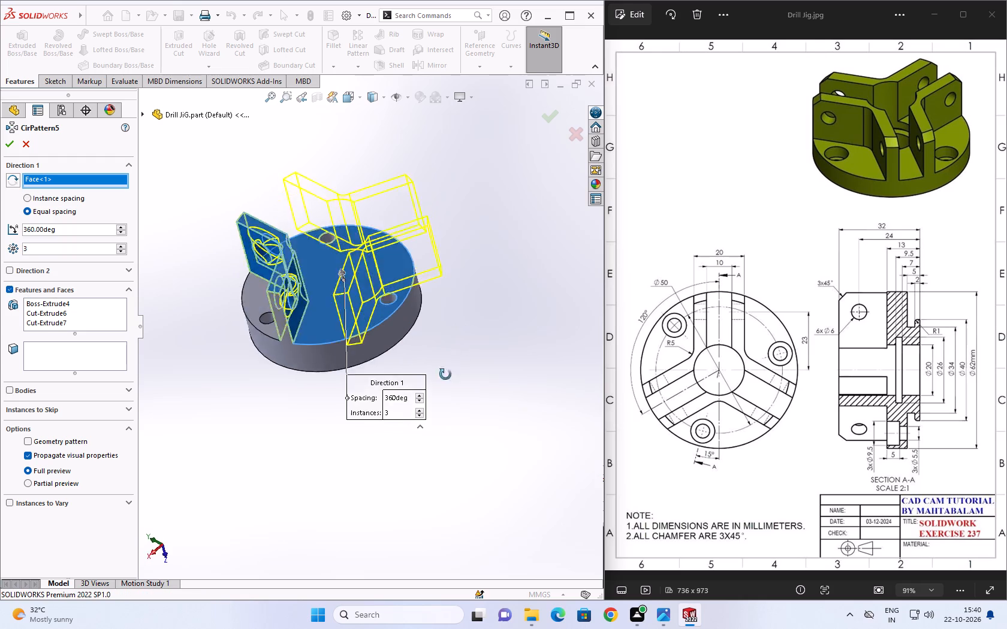
middle_click_drag(445, 374, 469, 383)
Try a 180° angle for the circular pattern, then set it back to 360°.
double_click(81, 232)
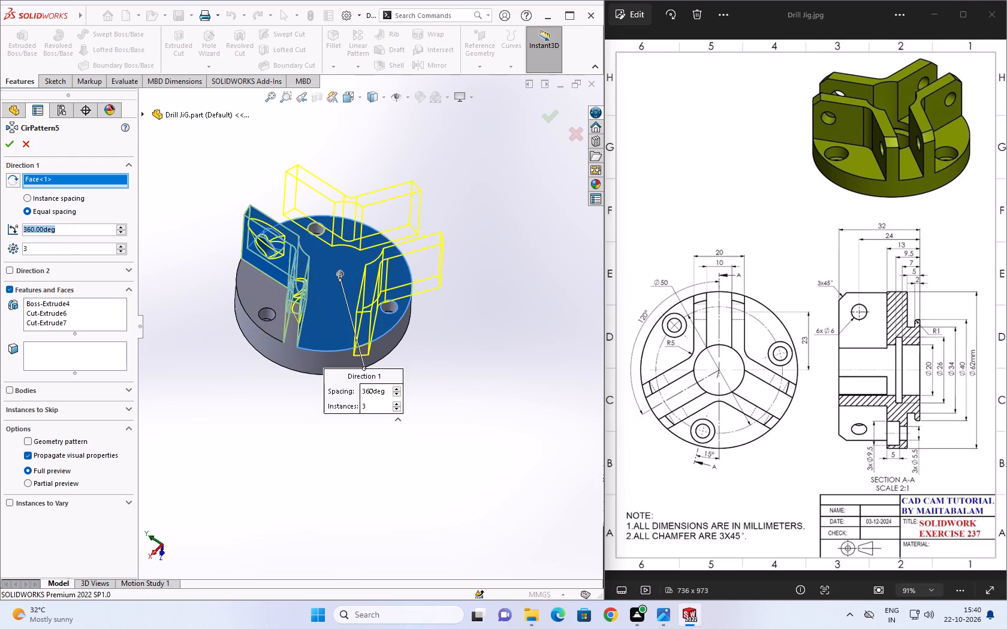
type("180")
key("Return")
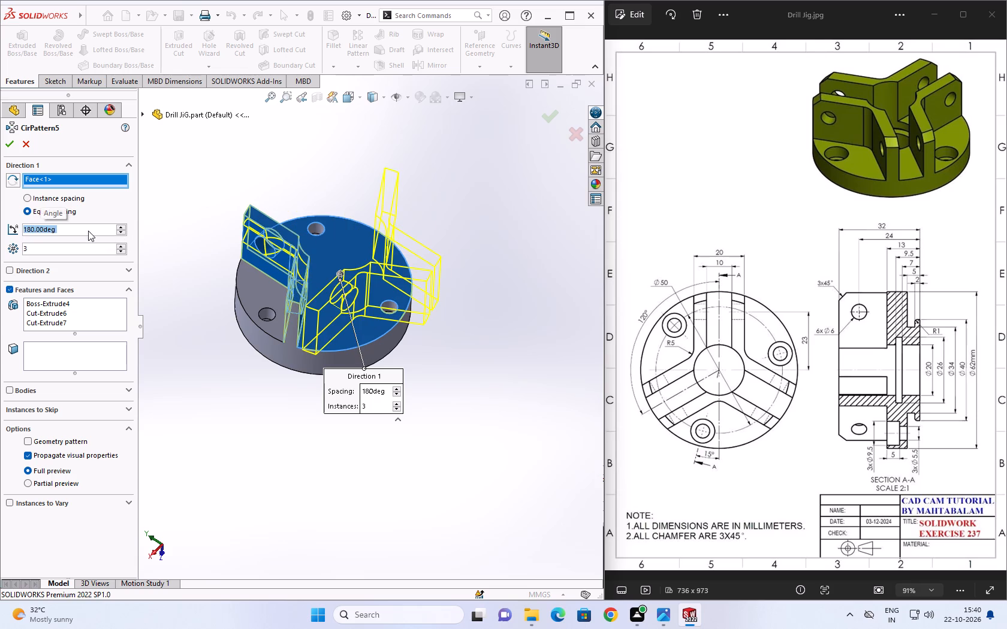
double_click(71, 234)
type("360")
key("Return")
Check the circular pattern preview from several angles, create the pattern and inspect the repeated ribs on the disc.
middle_click_drag(328, 352, 222, 361)
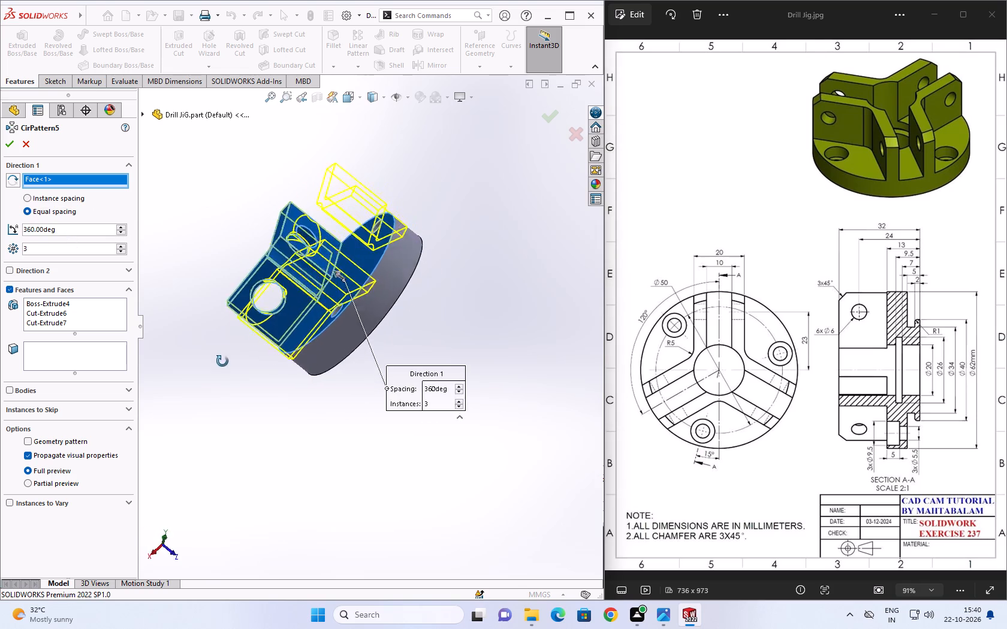
middle_click_drag(222, 361, 304, 456)
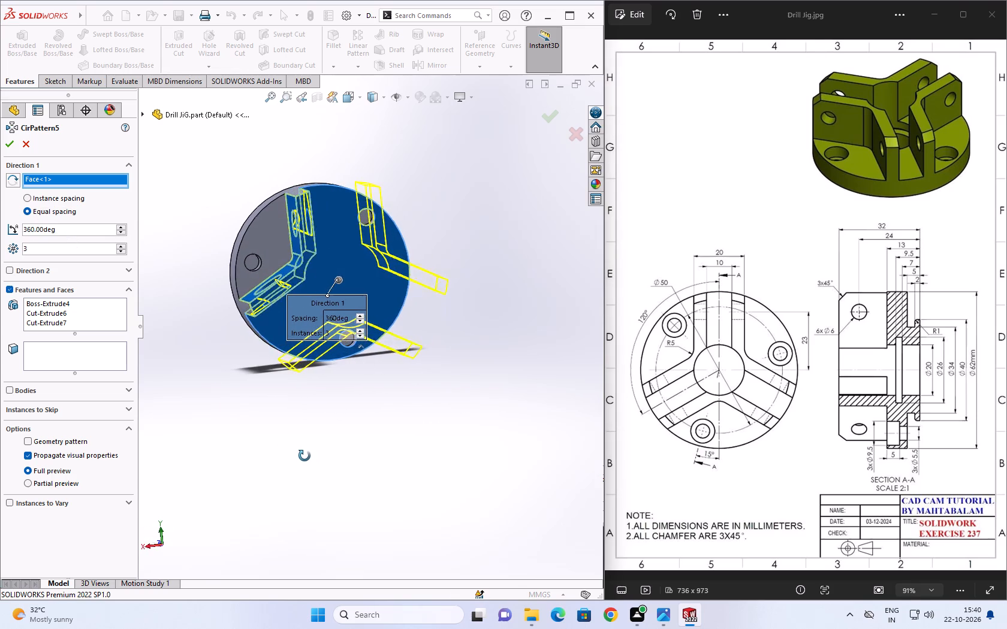
middle_click_drag(304, 456, 309, 350)
left_click(13, 145)
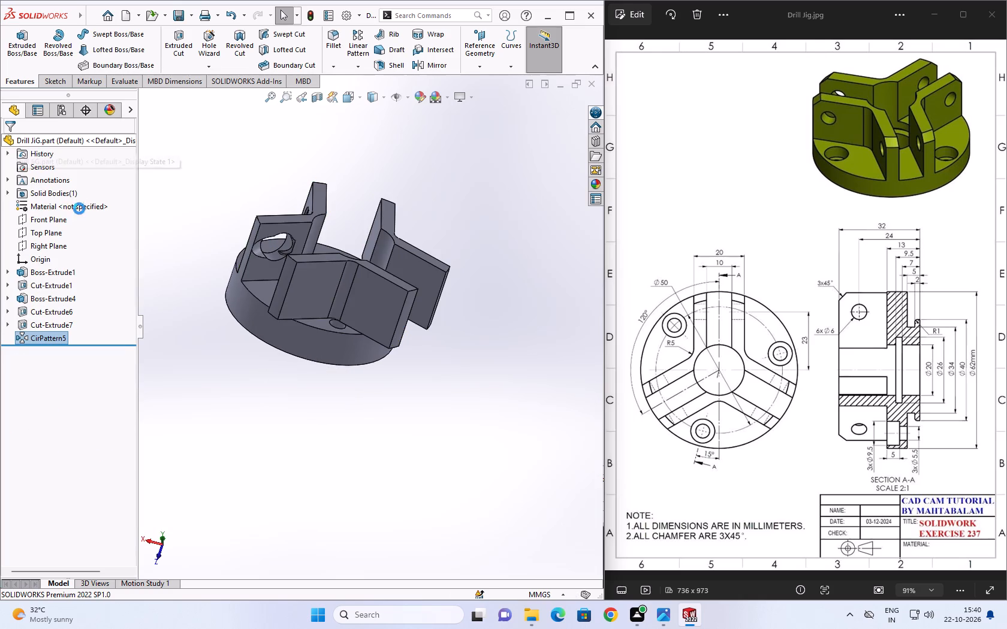
middle_click_drag(366, 364, 333, 376)
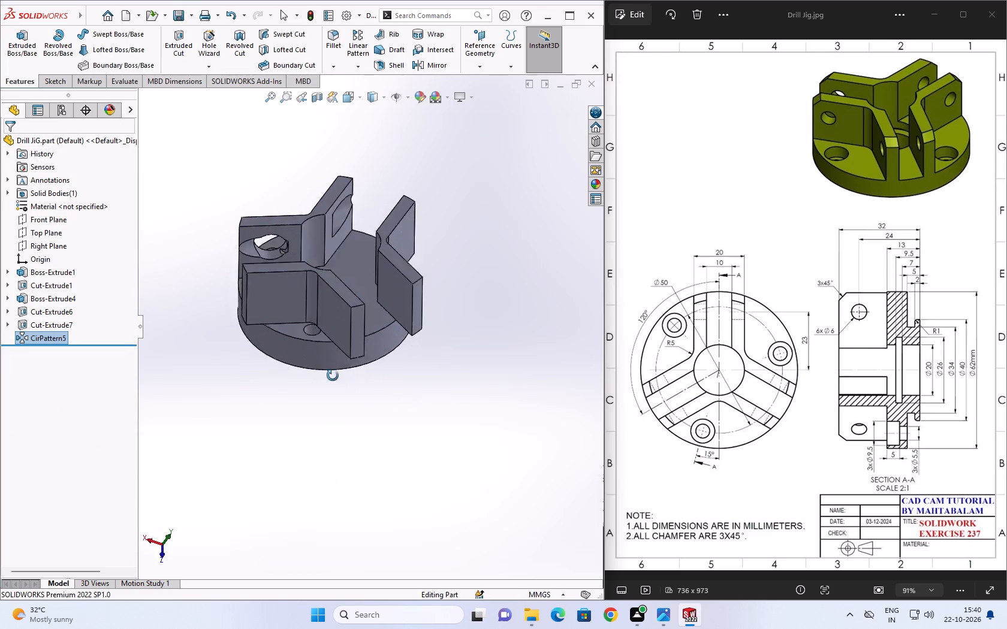
middle_click_drag(333, 376, 381, 461)
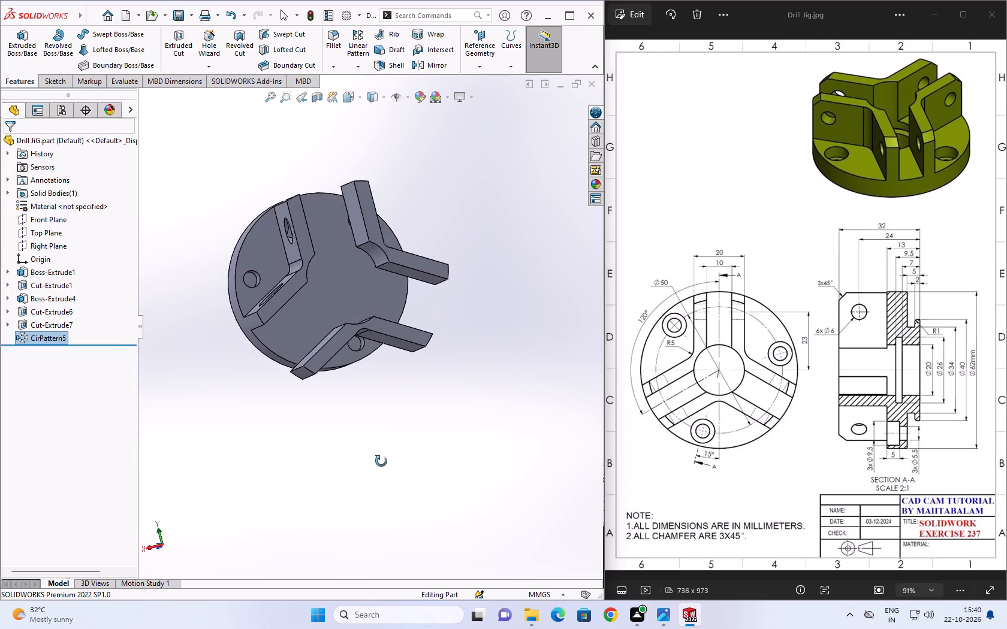
middle_click_drag(381, 461, 361, 475)
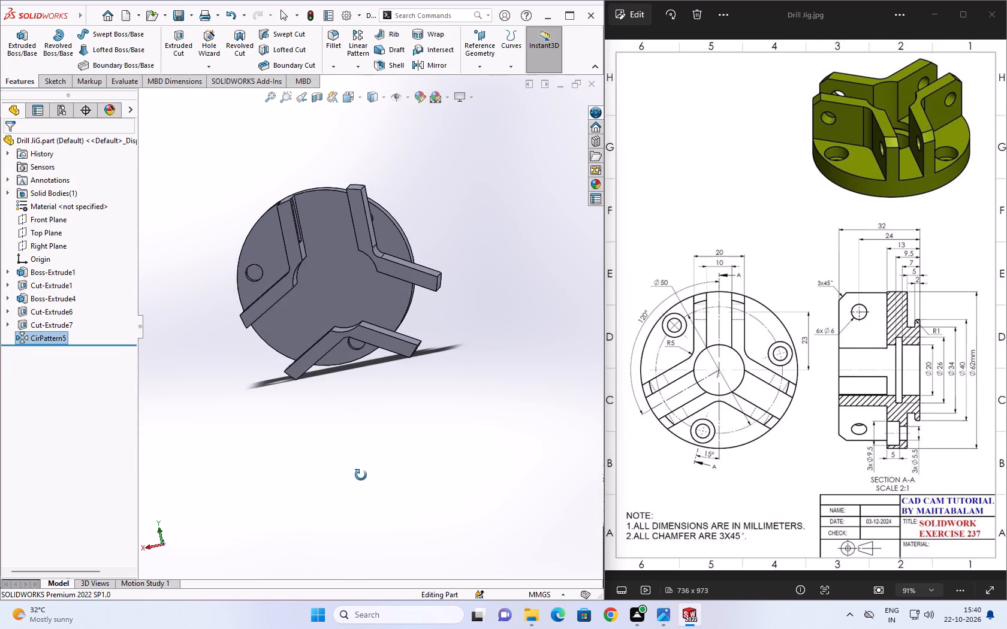
middle_click_drag(361, 475, 364, 432)
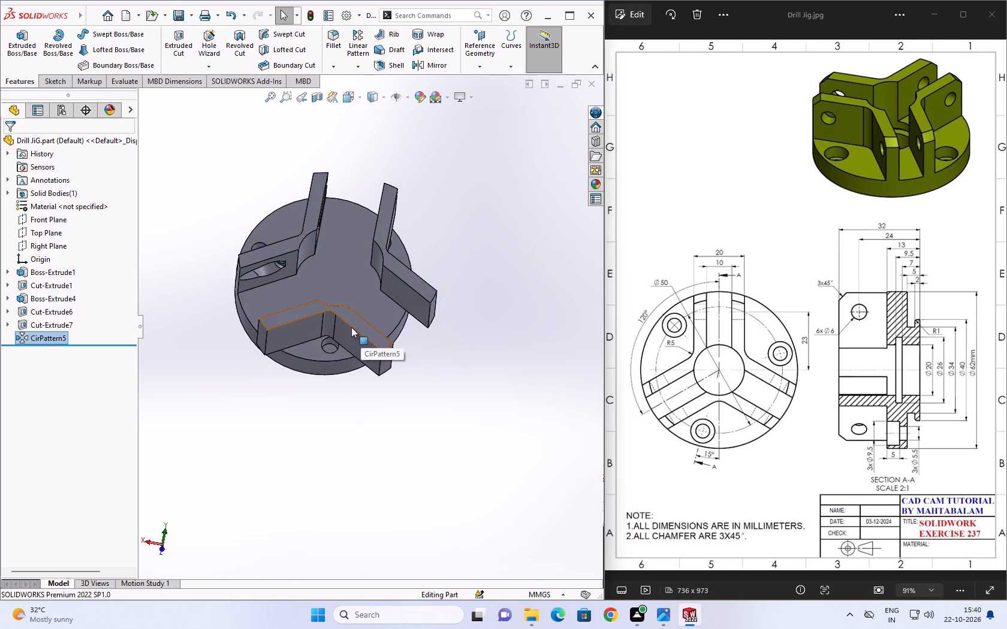
Reopen the circular pattern for editing, expand its Instances to Skip section and switch to Partial preview.
left_click(29, 341)
left_click(39, 309)
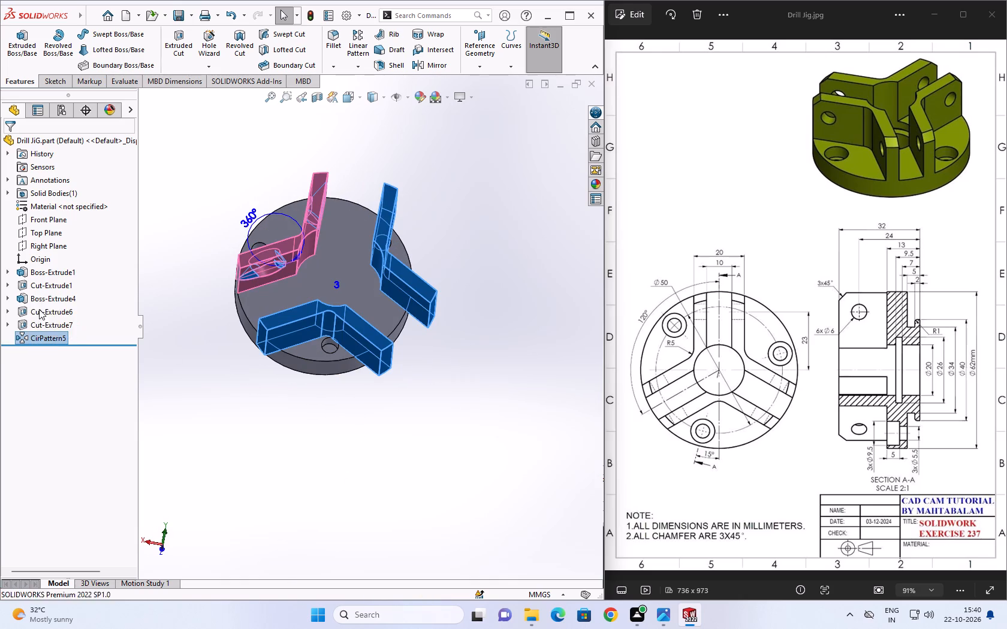
middle_click_drag(231, 446, 237, 491)
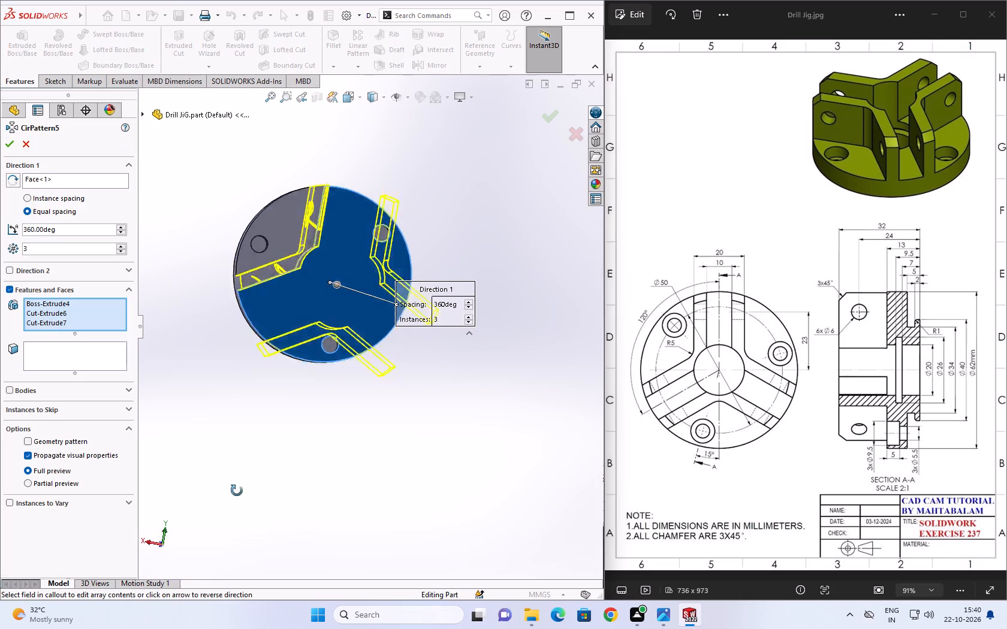
middle_click_drag(237, 491, 284, 343)
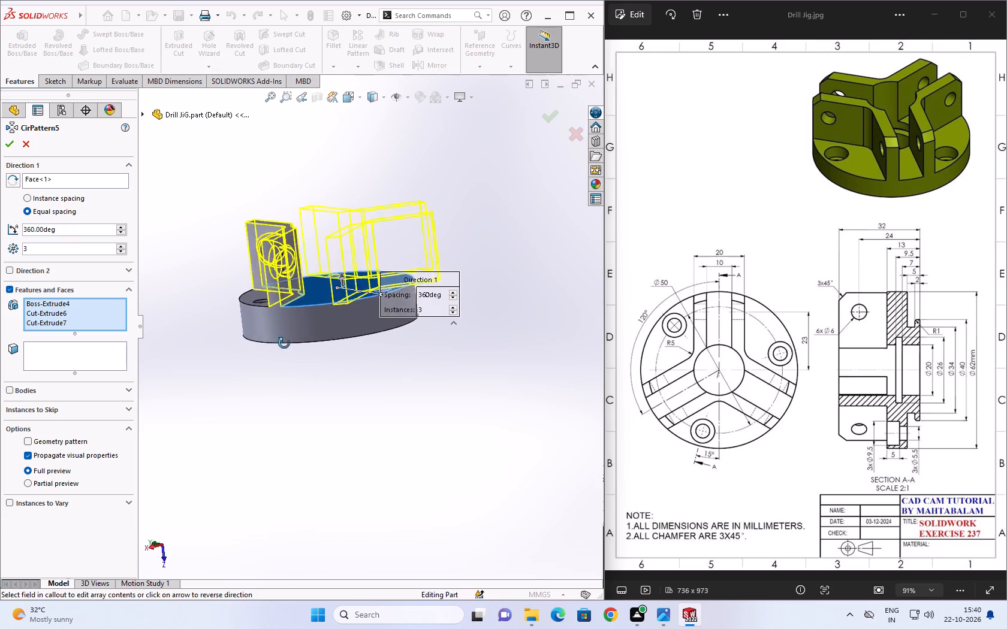
middle_click_drag(284, 343, 225, 390)
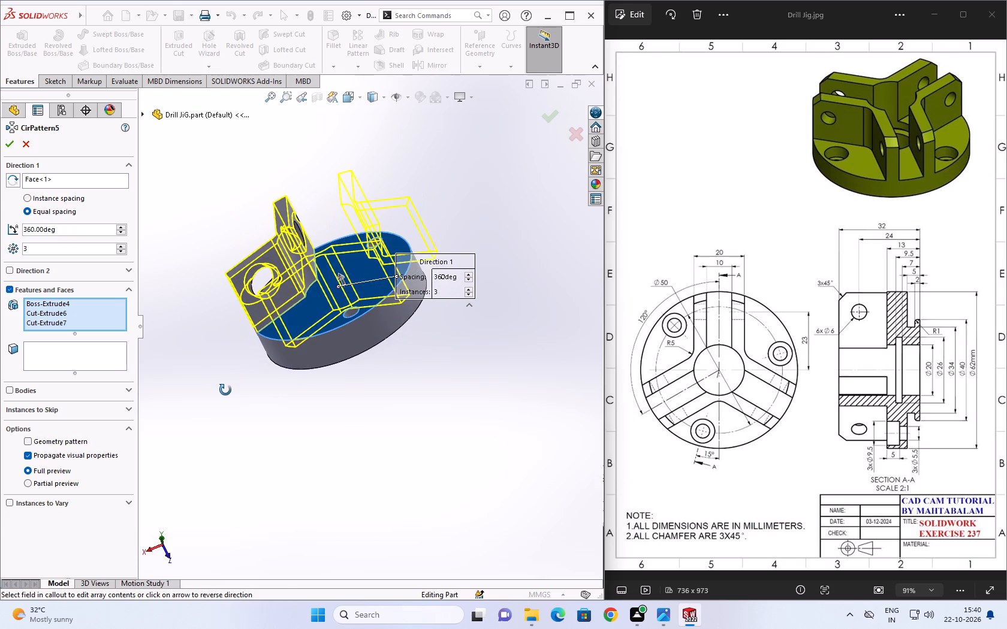
middle_click_drag(225, 390, 224, 391)
left_click(114, 410)
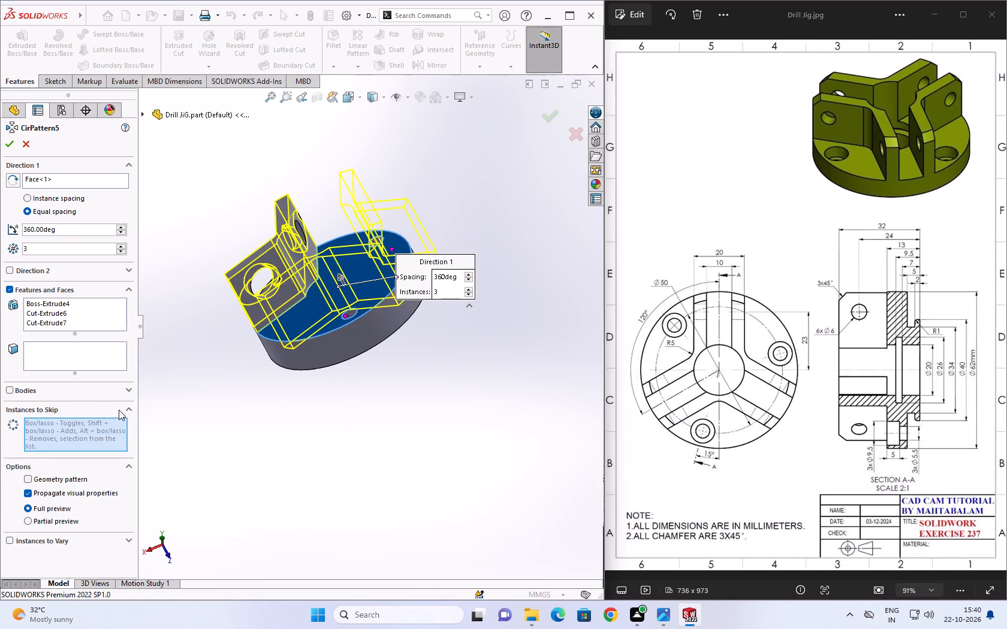
left_click(131, 392)
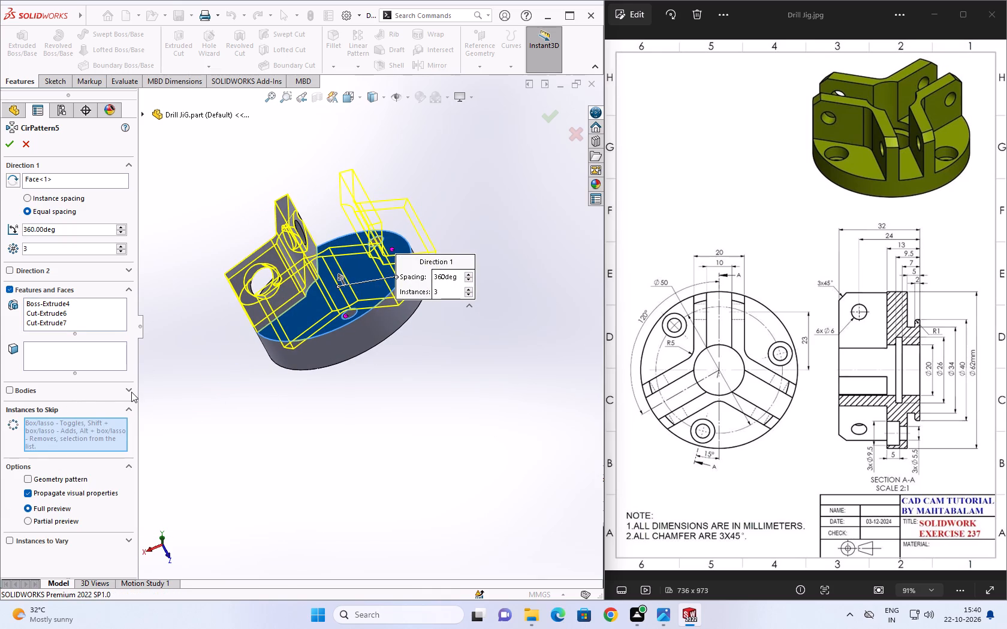
left_click(131, 392)
left_click(25, 521)
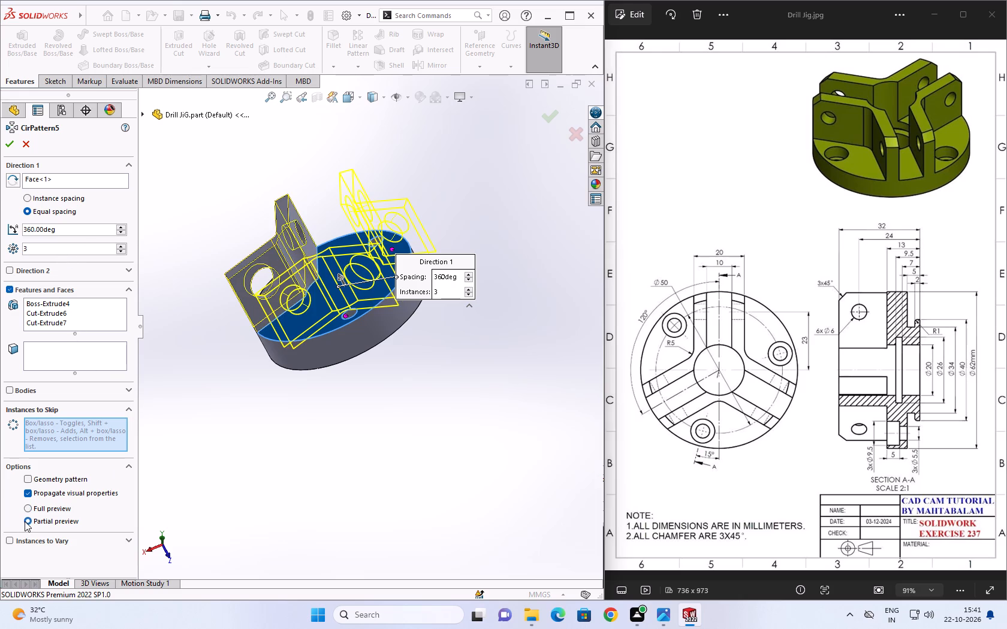
middle_click_drag(242, 436, 244, 463)
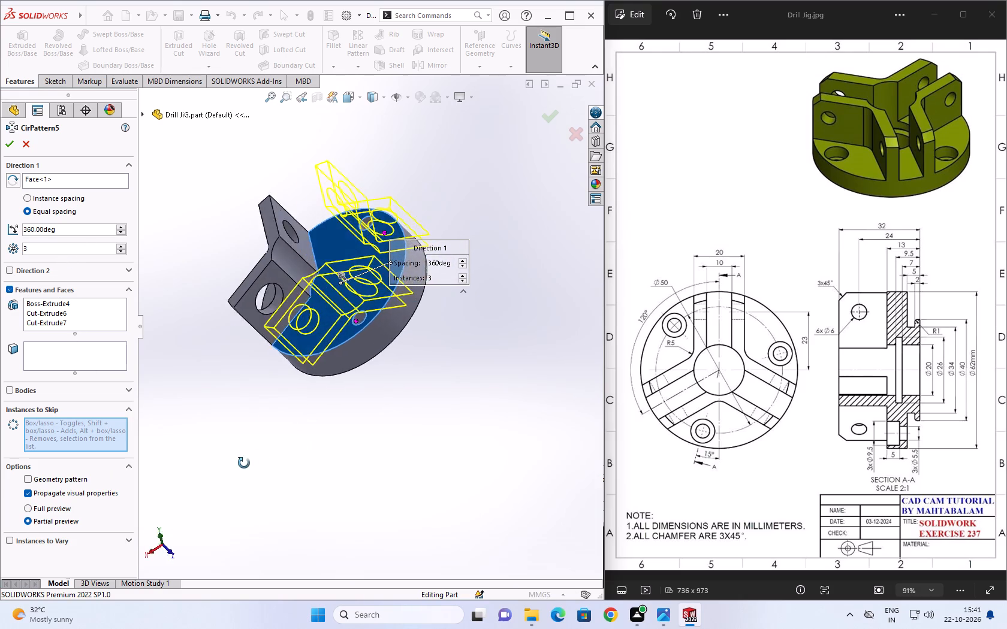
middle_click_drag(244, 463, 300, 486)
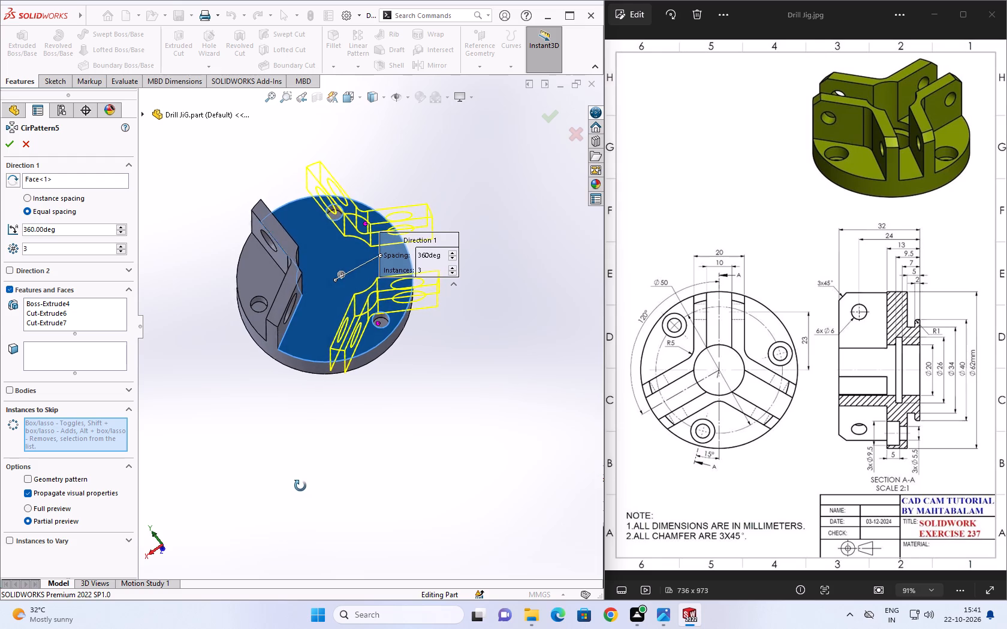
middle_click_drag(300, 486, 302, 498)
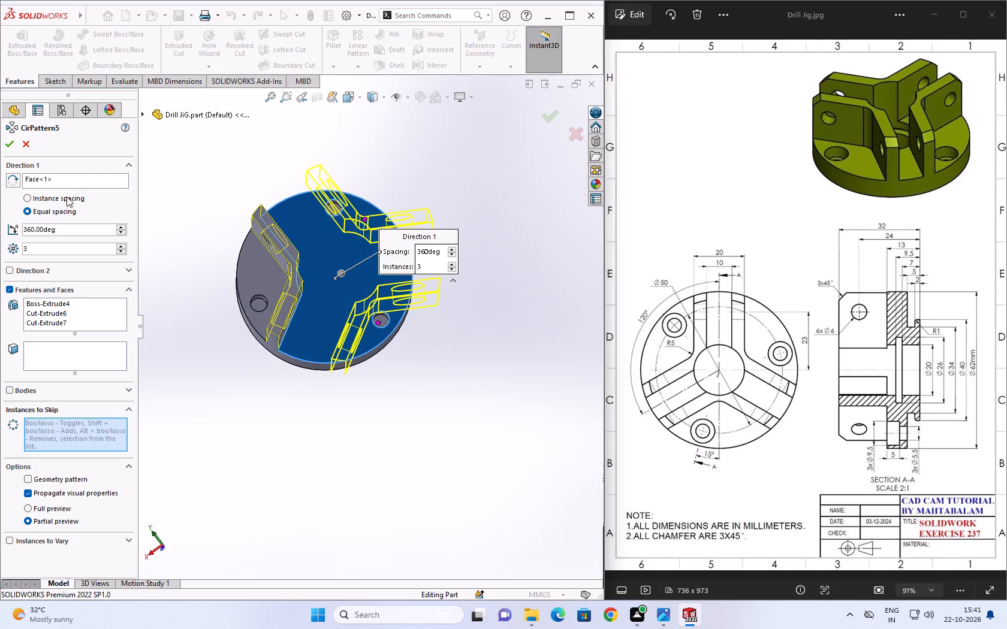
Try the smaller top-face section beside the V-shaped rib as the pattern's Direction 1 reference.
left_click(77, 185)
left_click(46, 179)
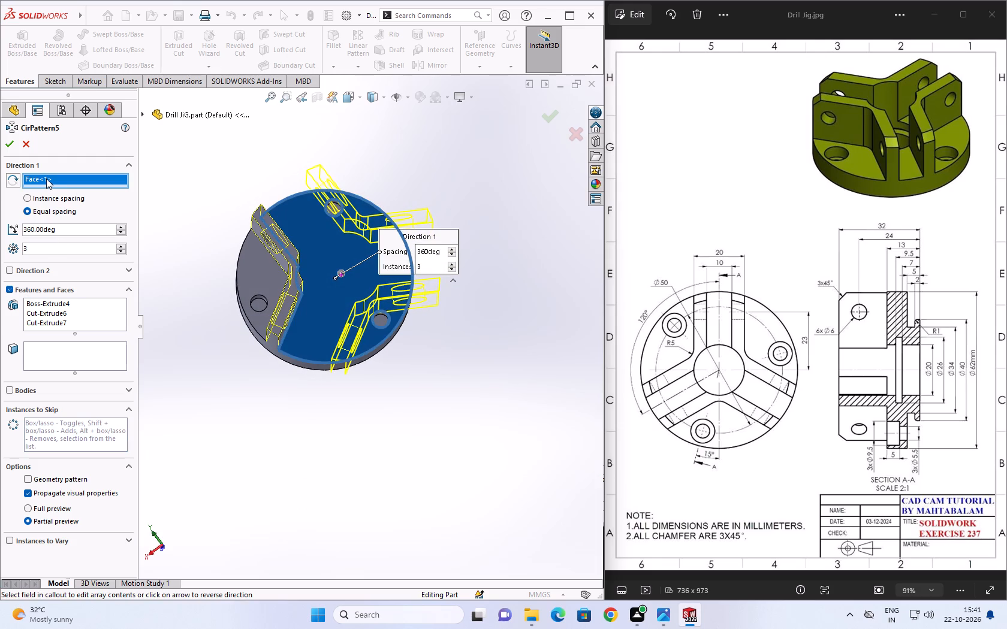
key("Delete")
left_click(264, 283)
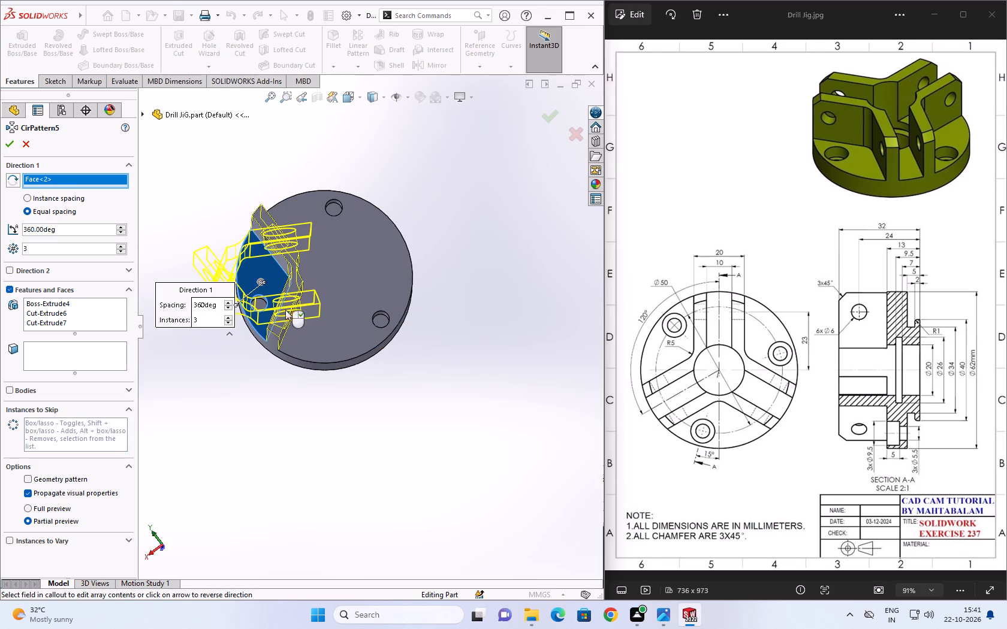
Replace the Direction 1 reference with the disc's curved side face at the rib's outer end and apply the circular pattern.
left_click(62, 177)
key("Delete")
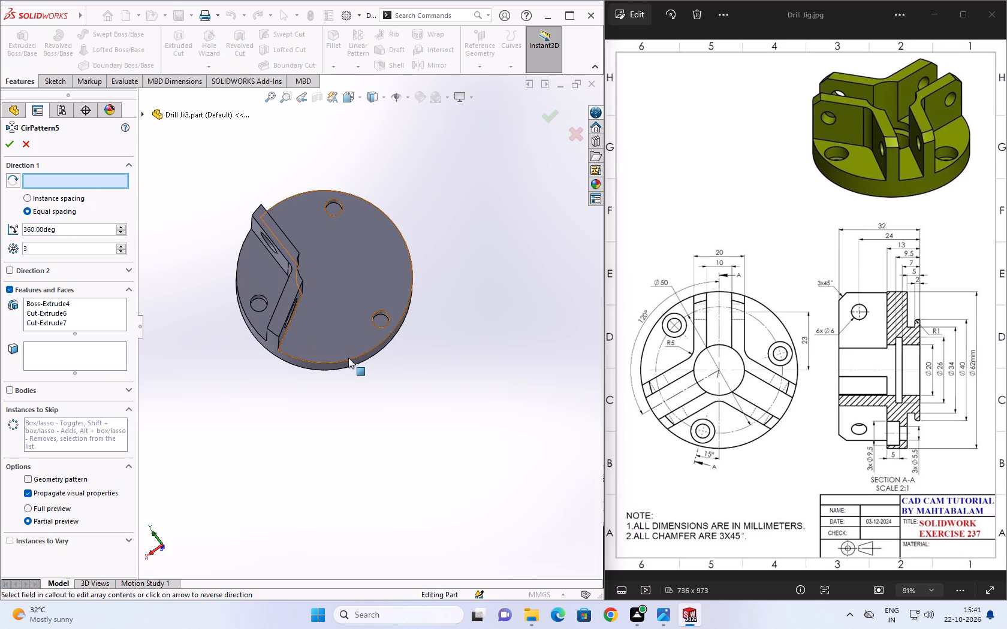
left_click(273, 341)
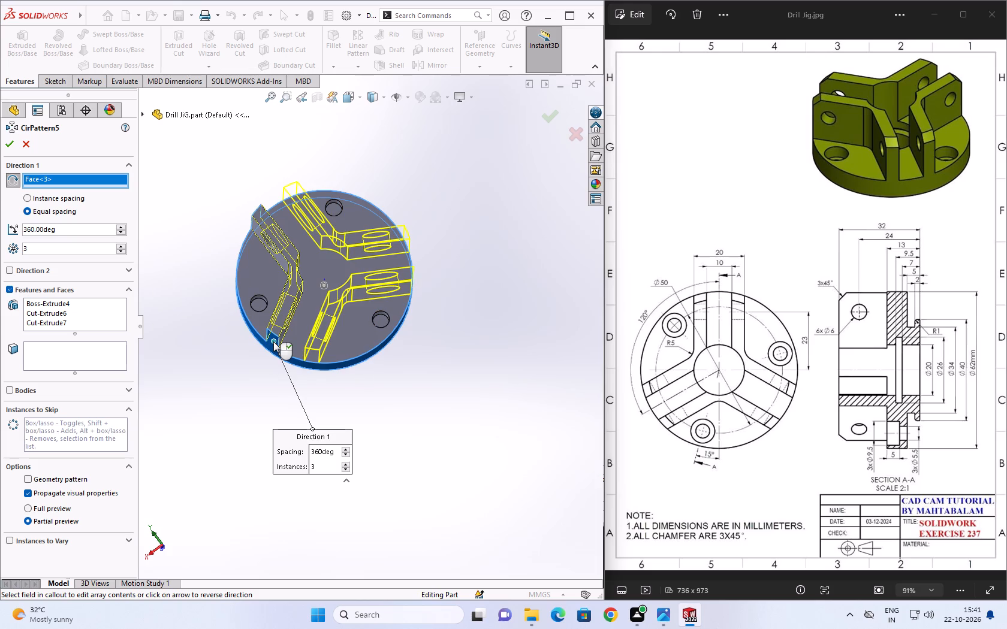
left_click(9, 147)
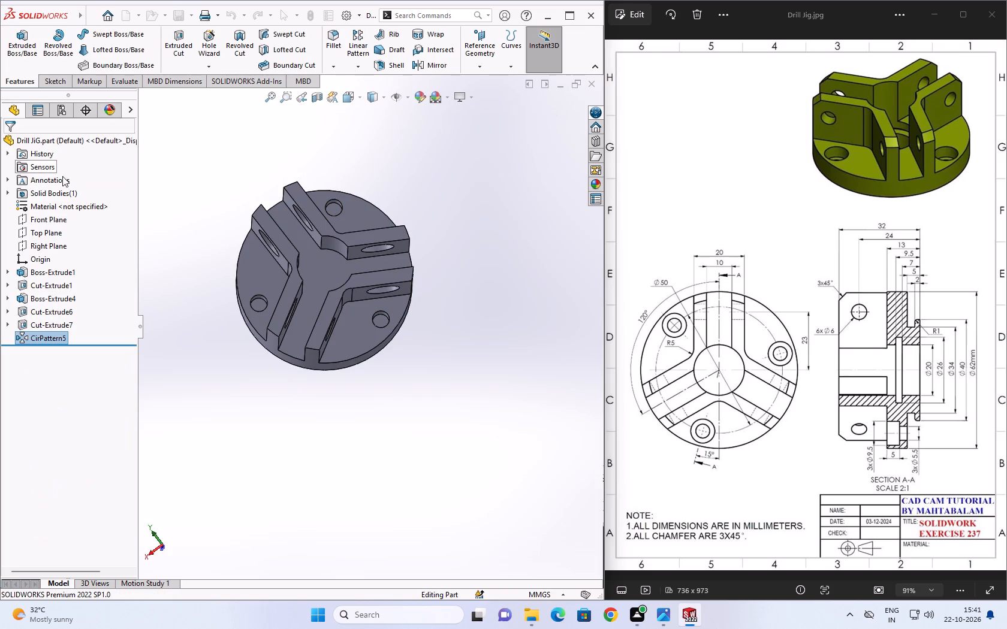
middle_click_drag(289, 325, 40, 410)
scroll(274, 304, "down", 1)
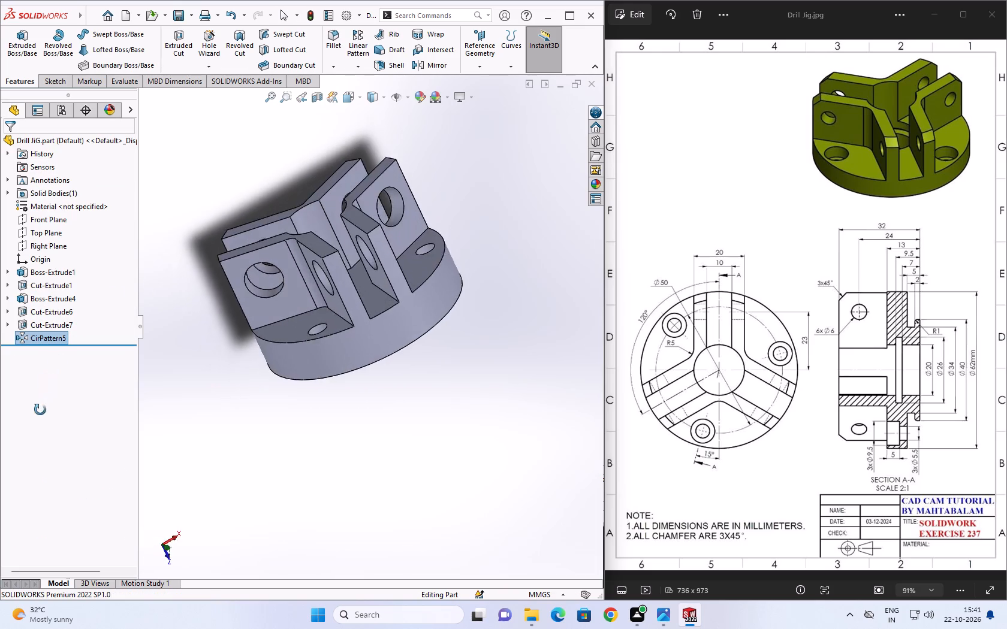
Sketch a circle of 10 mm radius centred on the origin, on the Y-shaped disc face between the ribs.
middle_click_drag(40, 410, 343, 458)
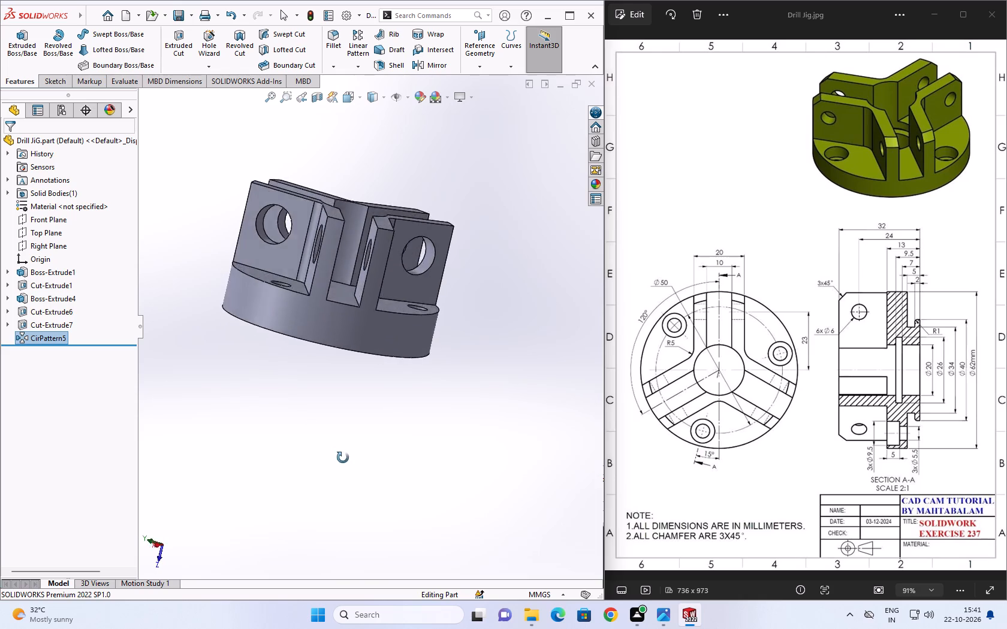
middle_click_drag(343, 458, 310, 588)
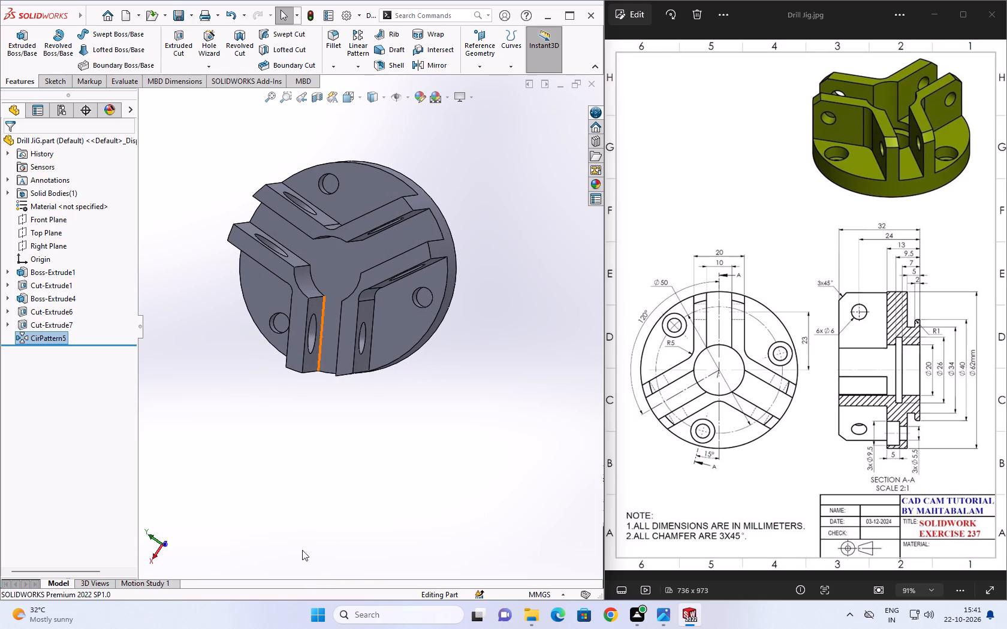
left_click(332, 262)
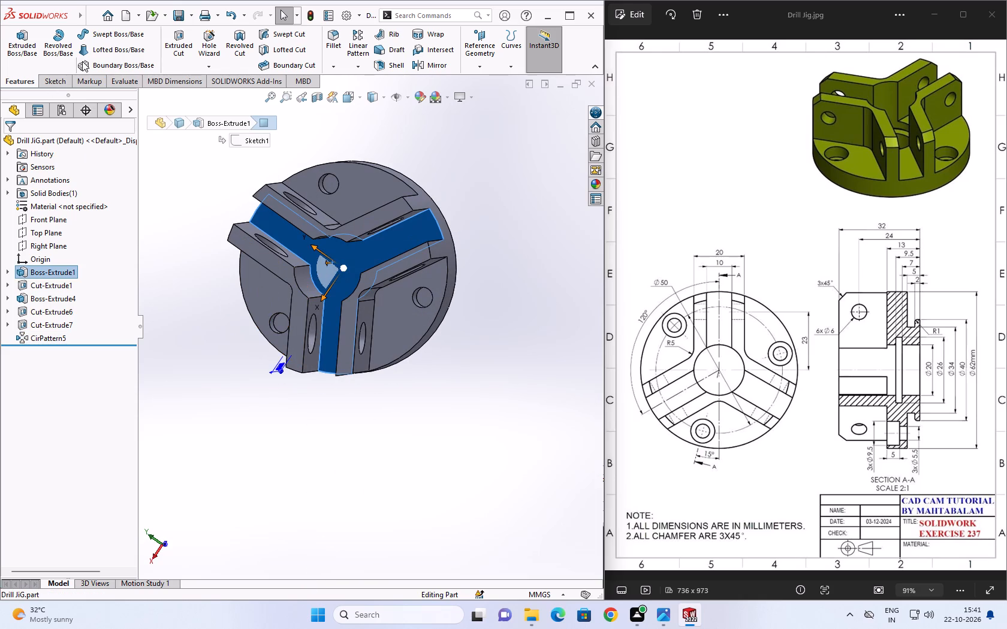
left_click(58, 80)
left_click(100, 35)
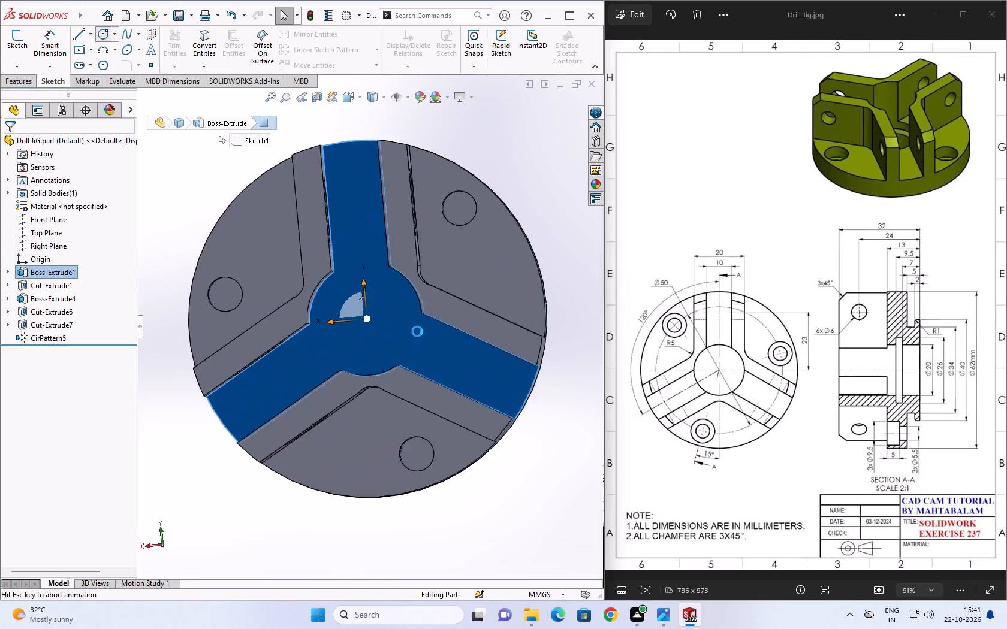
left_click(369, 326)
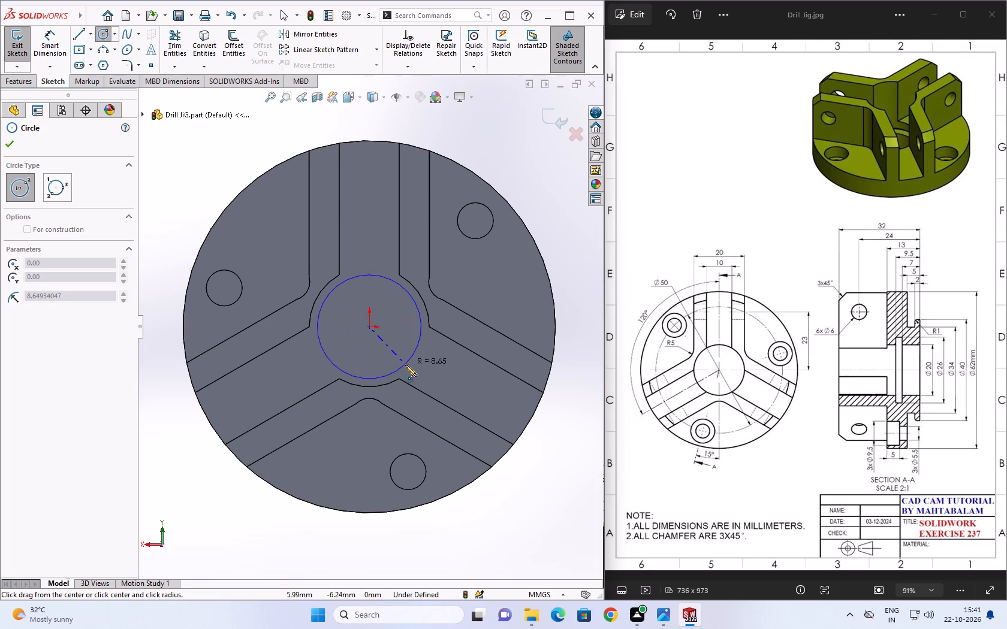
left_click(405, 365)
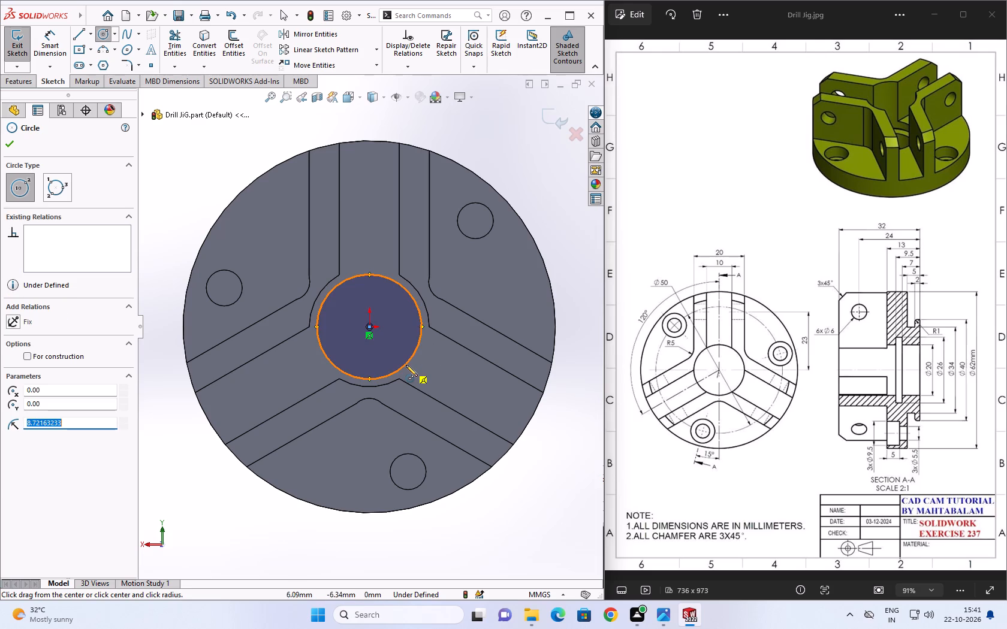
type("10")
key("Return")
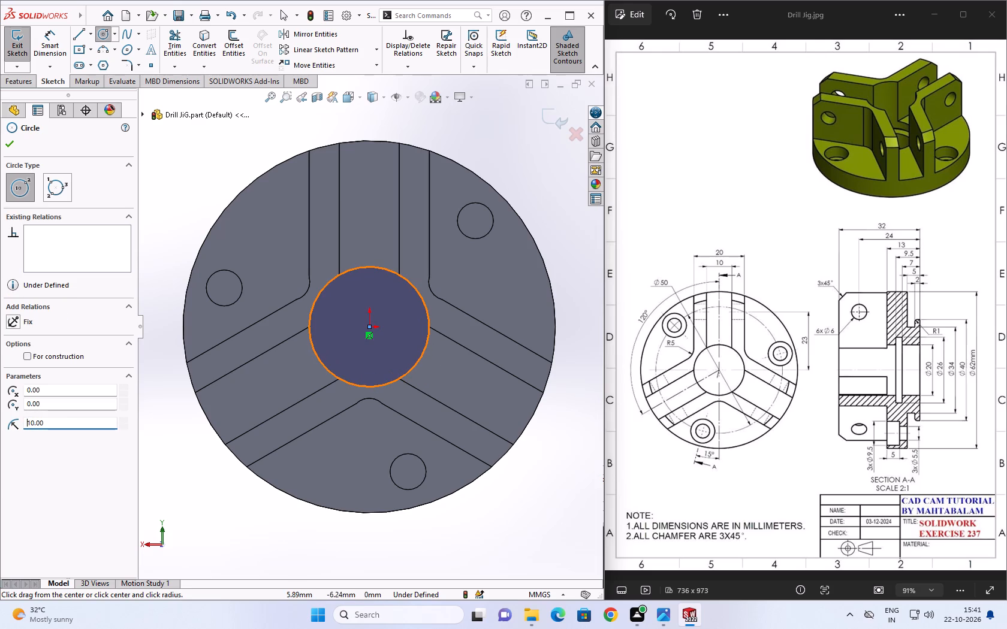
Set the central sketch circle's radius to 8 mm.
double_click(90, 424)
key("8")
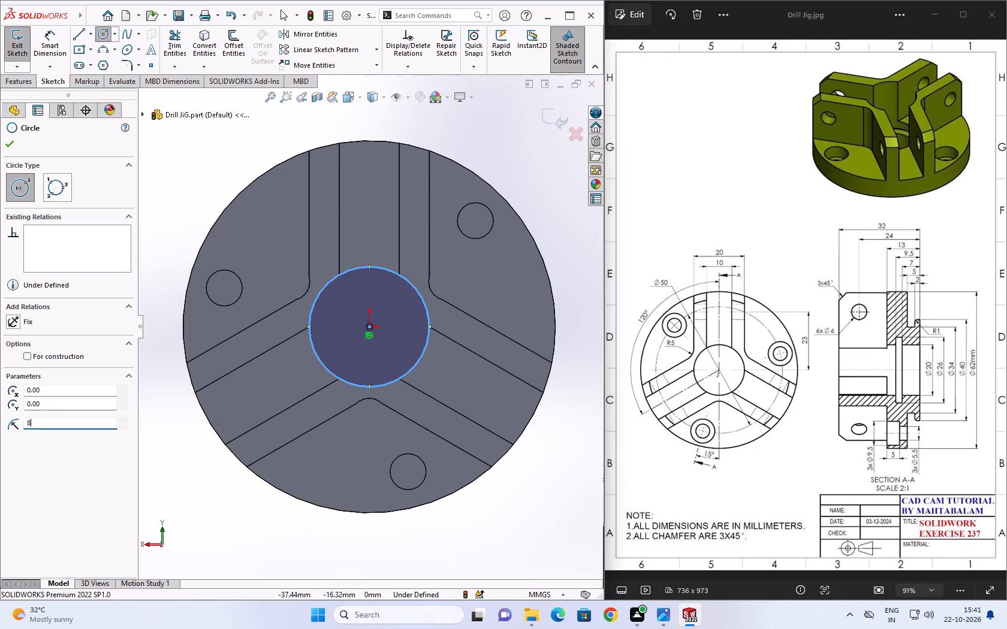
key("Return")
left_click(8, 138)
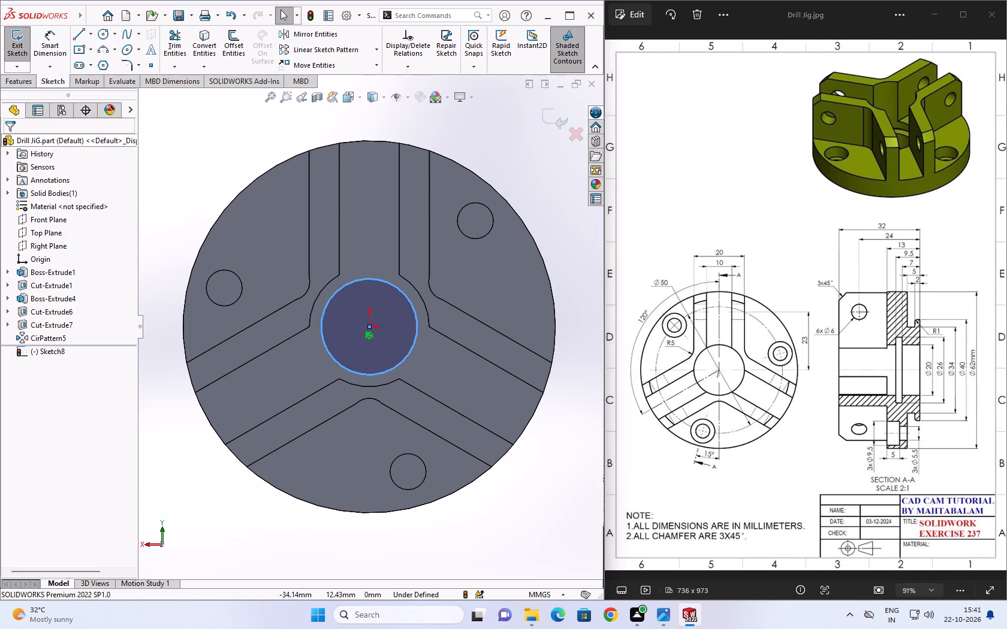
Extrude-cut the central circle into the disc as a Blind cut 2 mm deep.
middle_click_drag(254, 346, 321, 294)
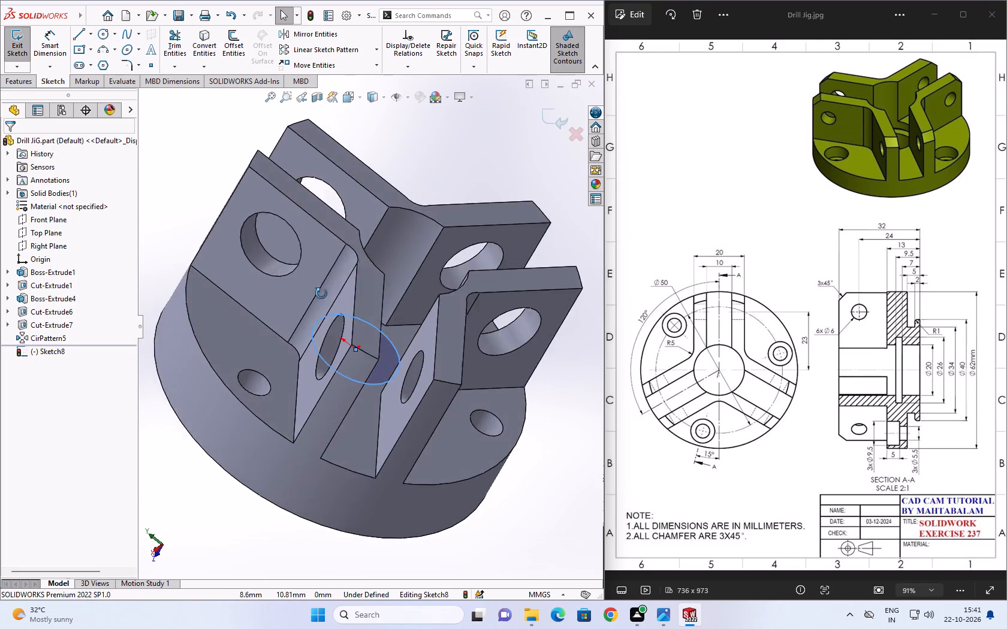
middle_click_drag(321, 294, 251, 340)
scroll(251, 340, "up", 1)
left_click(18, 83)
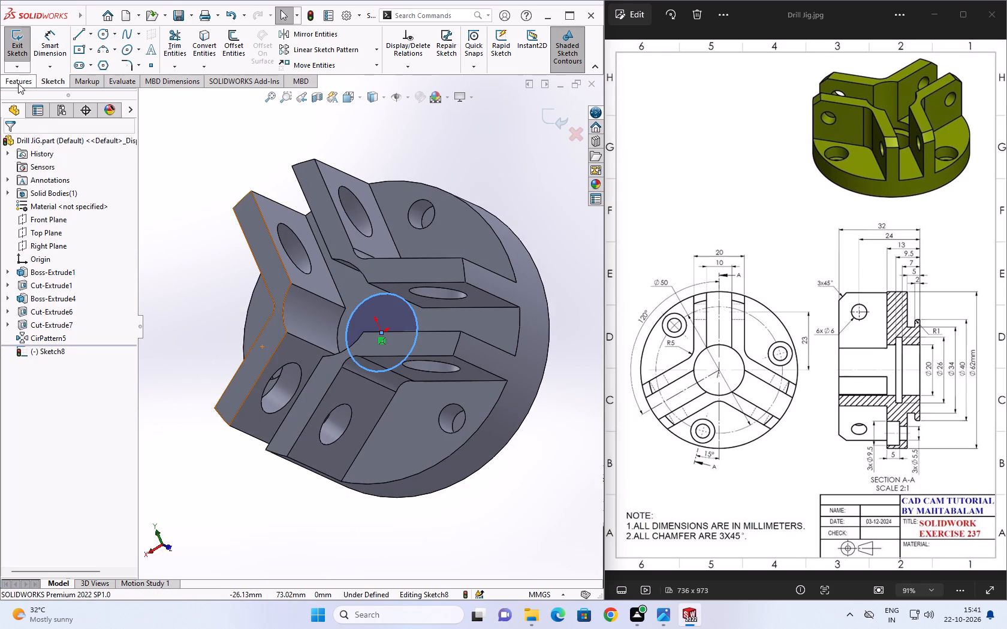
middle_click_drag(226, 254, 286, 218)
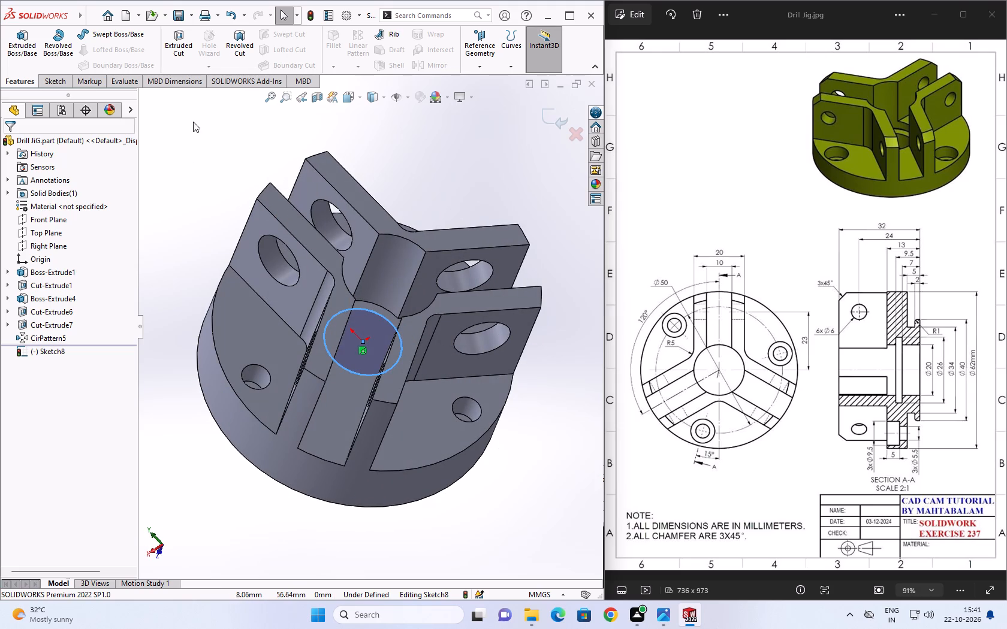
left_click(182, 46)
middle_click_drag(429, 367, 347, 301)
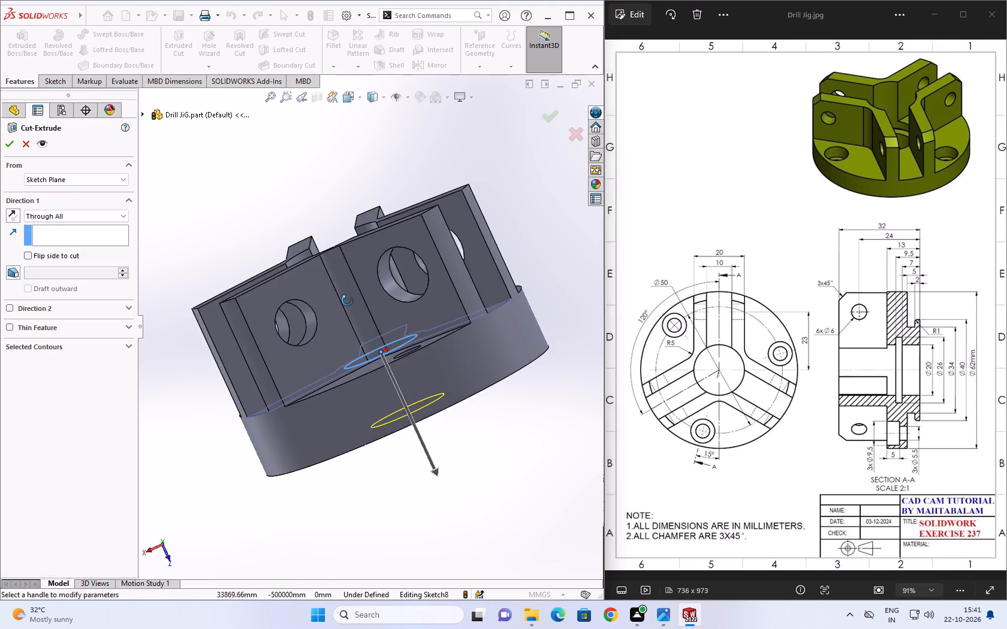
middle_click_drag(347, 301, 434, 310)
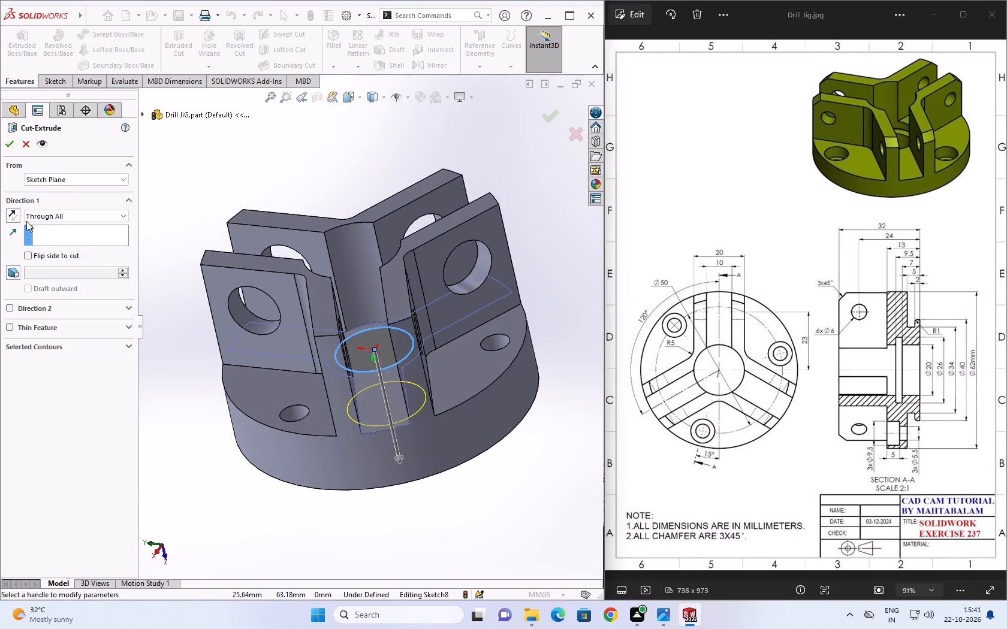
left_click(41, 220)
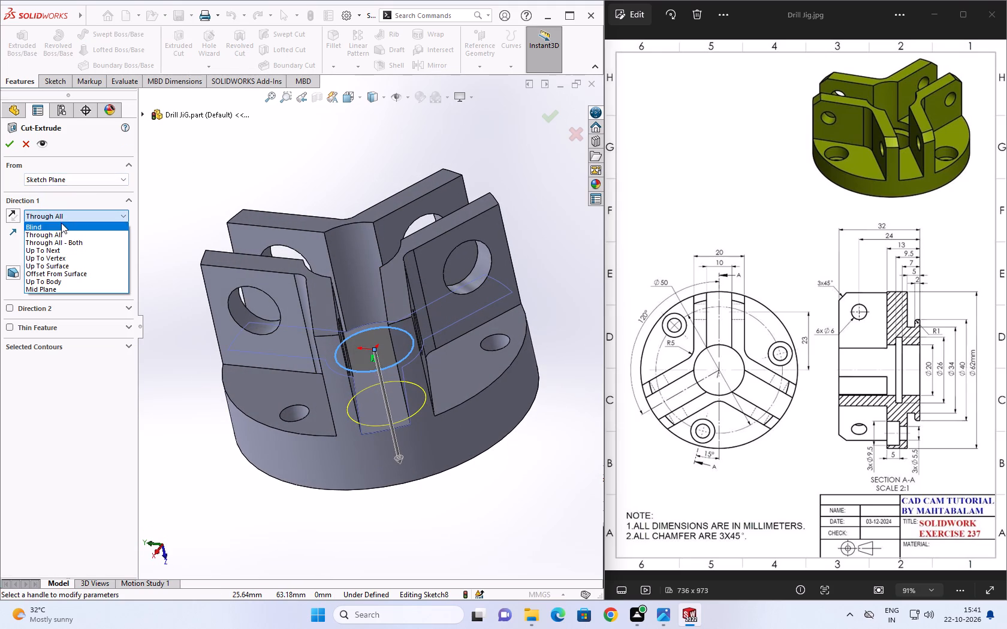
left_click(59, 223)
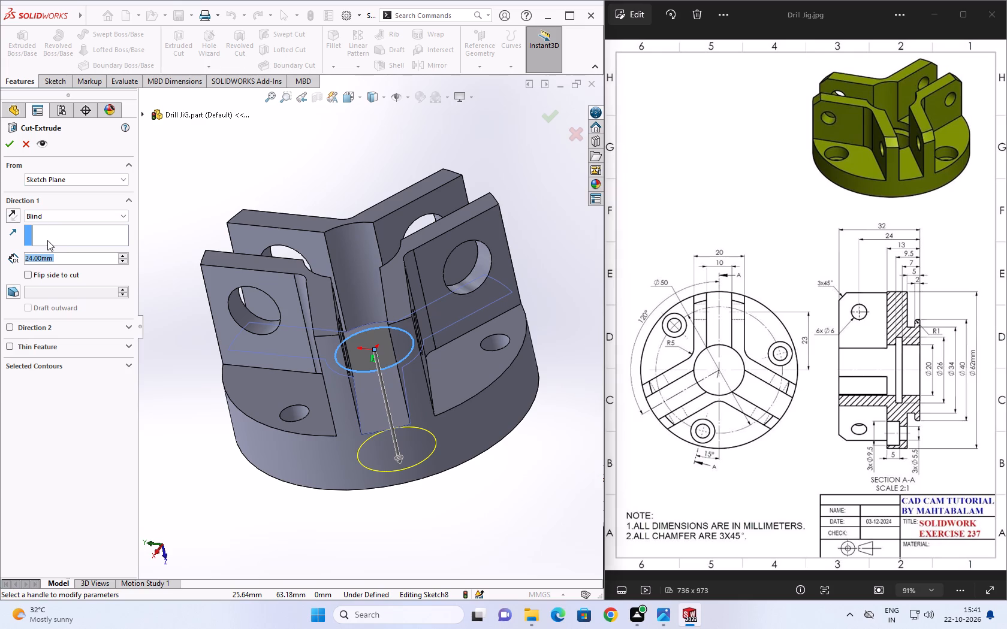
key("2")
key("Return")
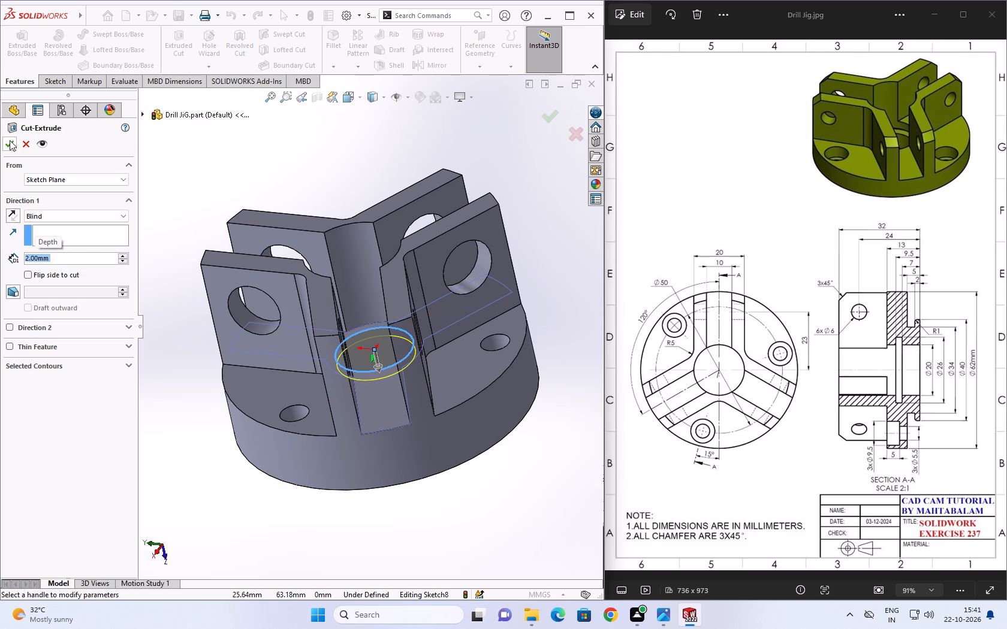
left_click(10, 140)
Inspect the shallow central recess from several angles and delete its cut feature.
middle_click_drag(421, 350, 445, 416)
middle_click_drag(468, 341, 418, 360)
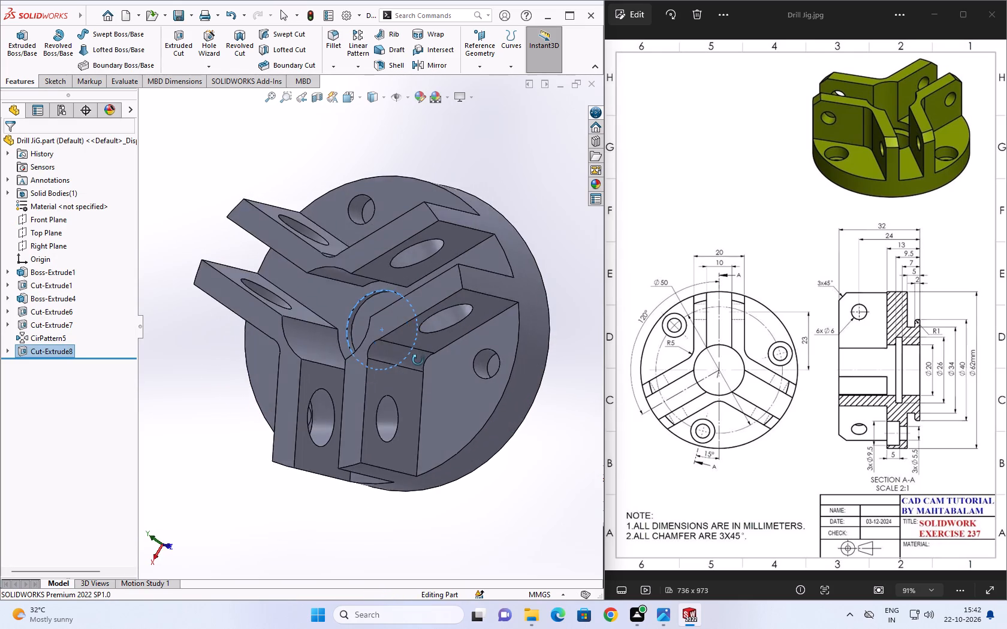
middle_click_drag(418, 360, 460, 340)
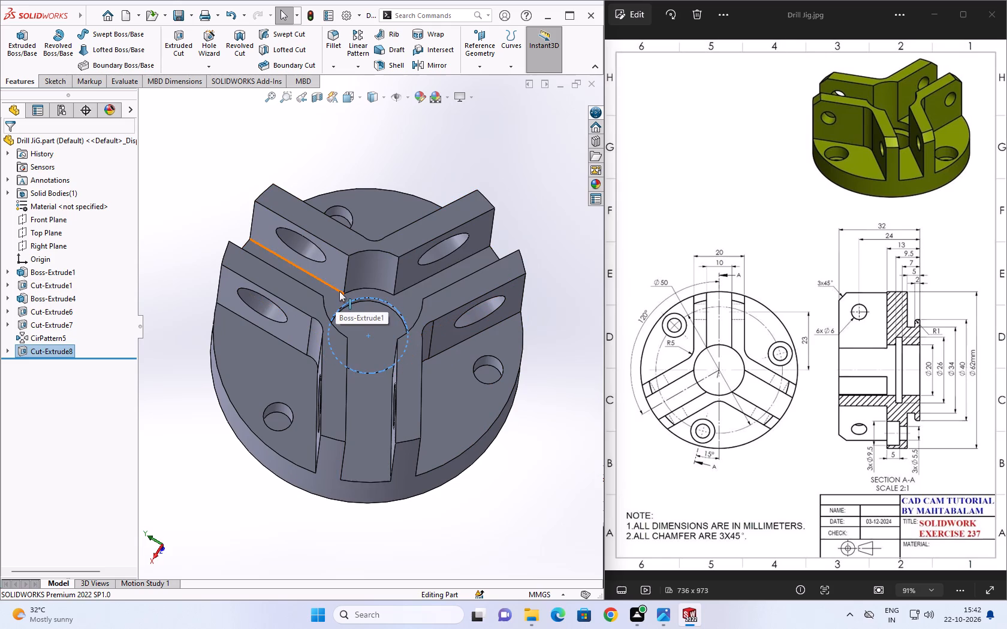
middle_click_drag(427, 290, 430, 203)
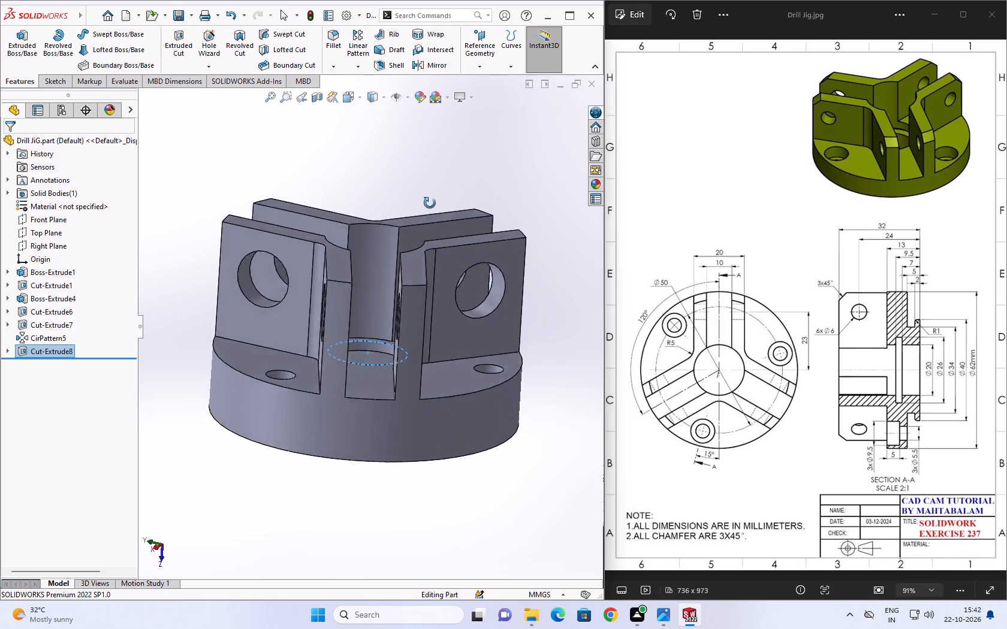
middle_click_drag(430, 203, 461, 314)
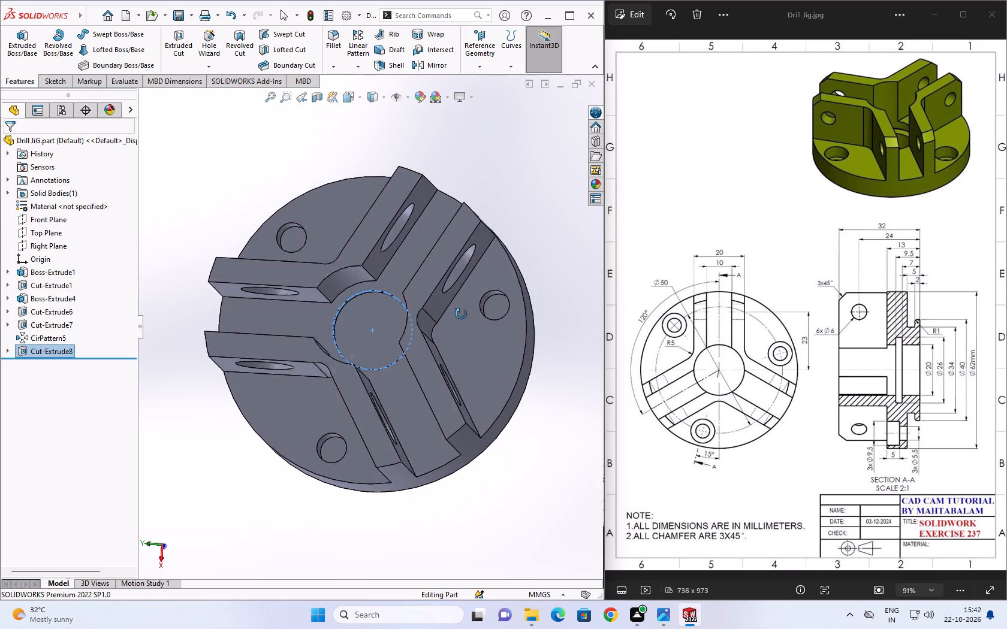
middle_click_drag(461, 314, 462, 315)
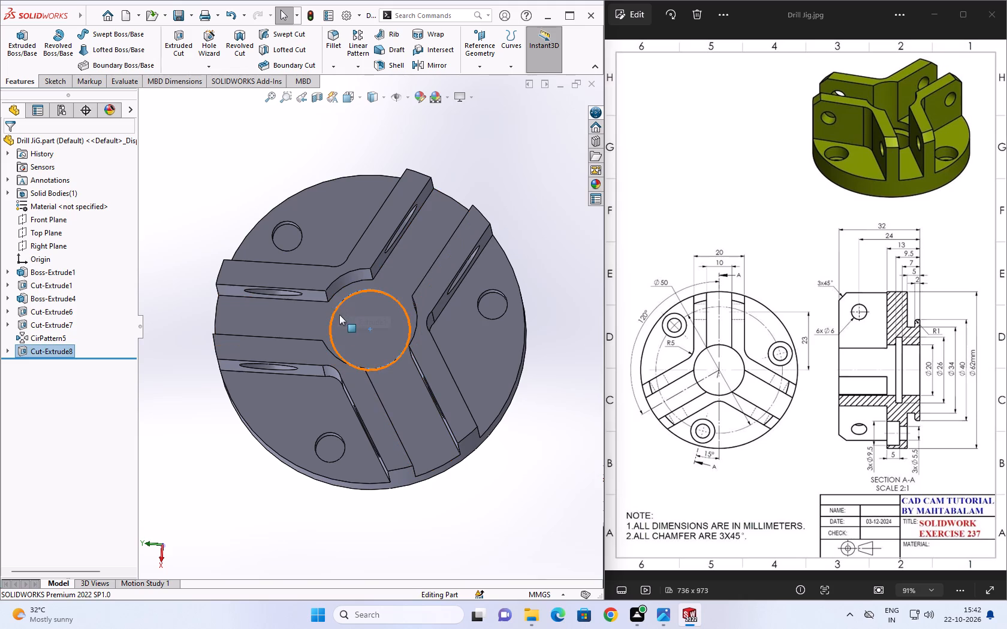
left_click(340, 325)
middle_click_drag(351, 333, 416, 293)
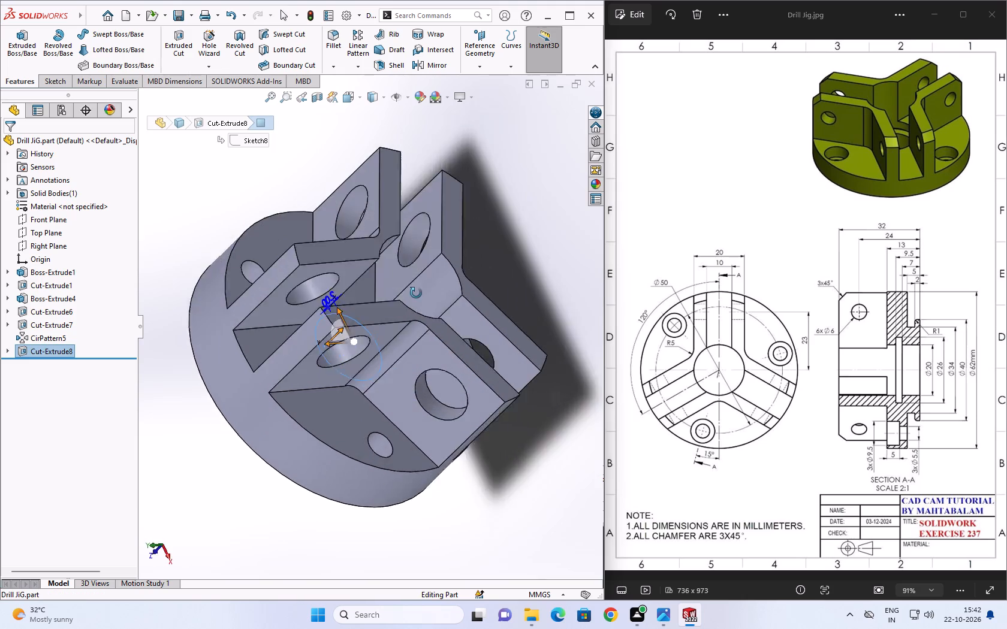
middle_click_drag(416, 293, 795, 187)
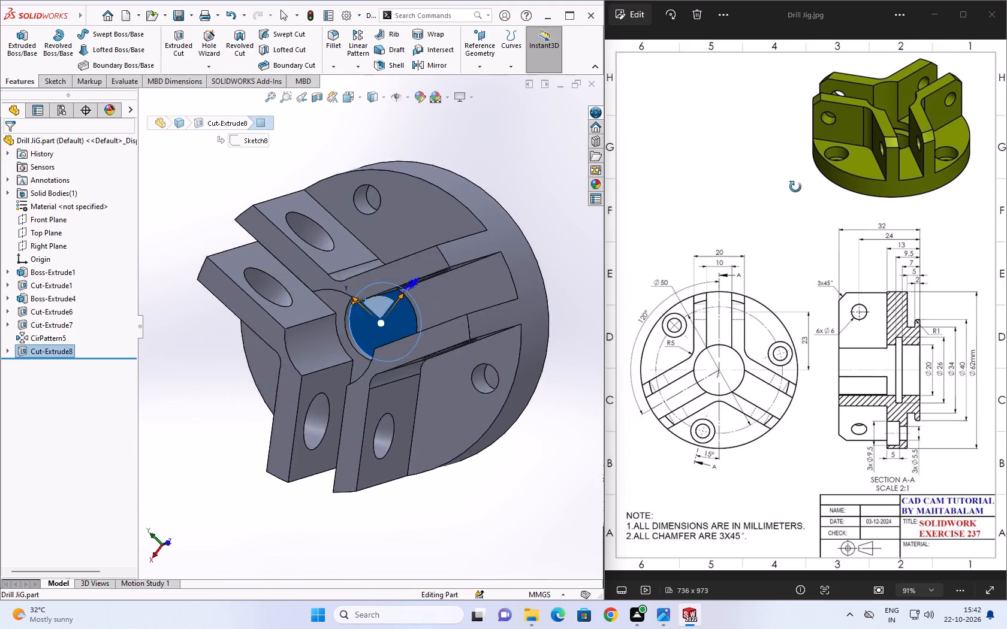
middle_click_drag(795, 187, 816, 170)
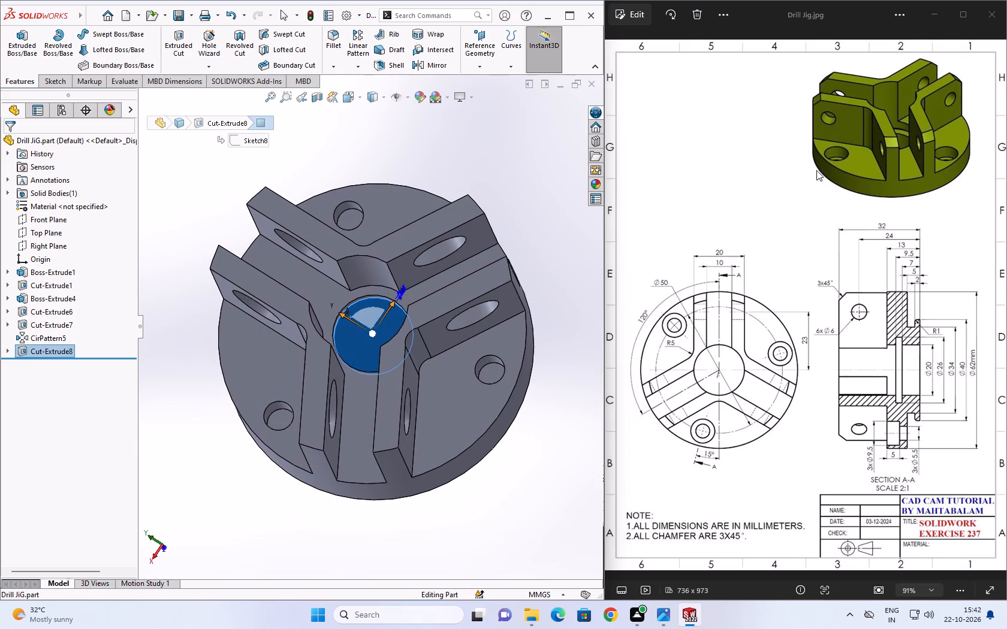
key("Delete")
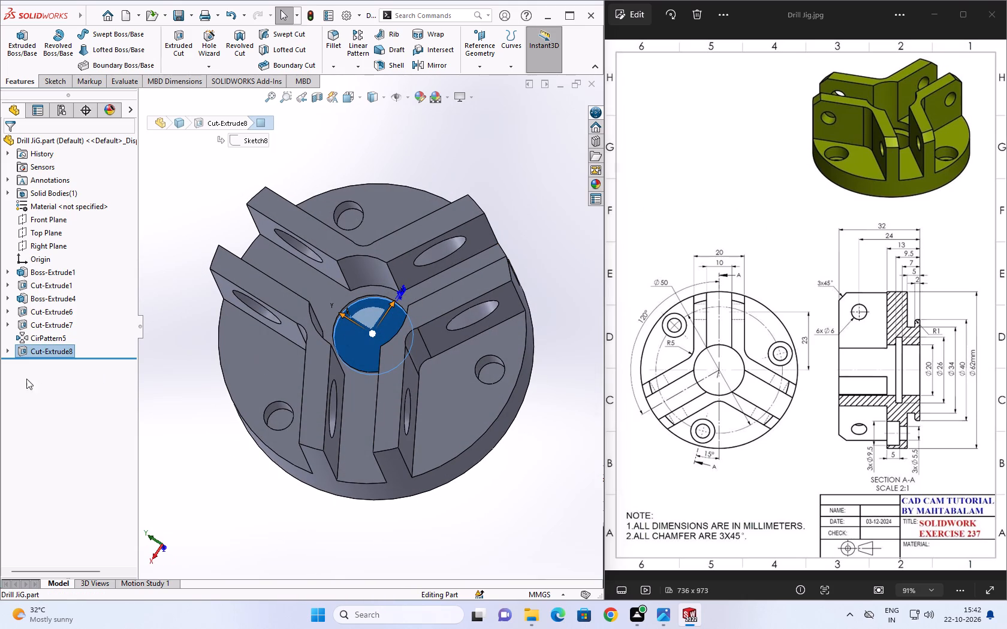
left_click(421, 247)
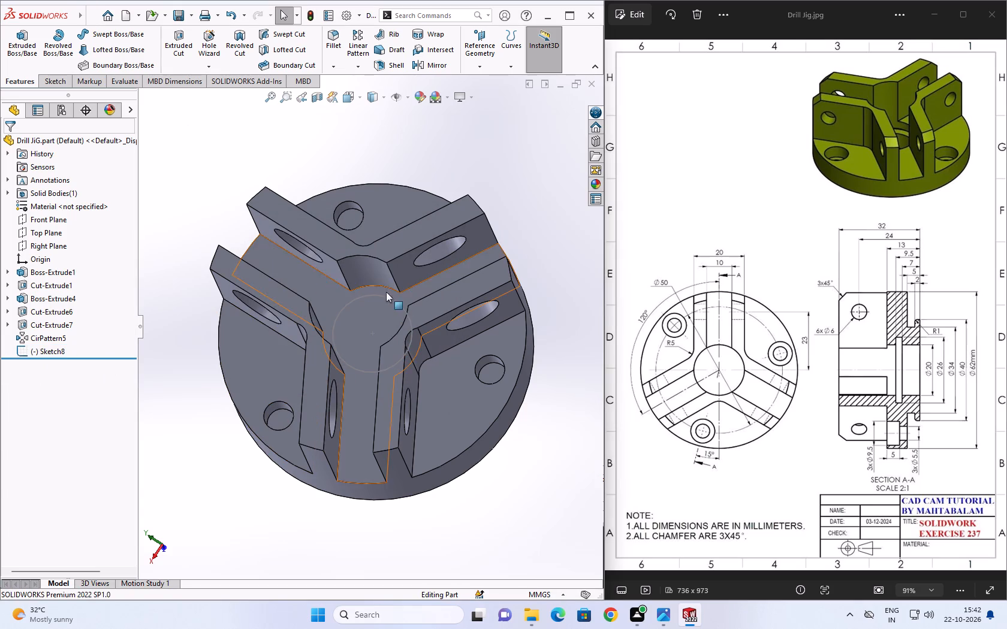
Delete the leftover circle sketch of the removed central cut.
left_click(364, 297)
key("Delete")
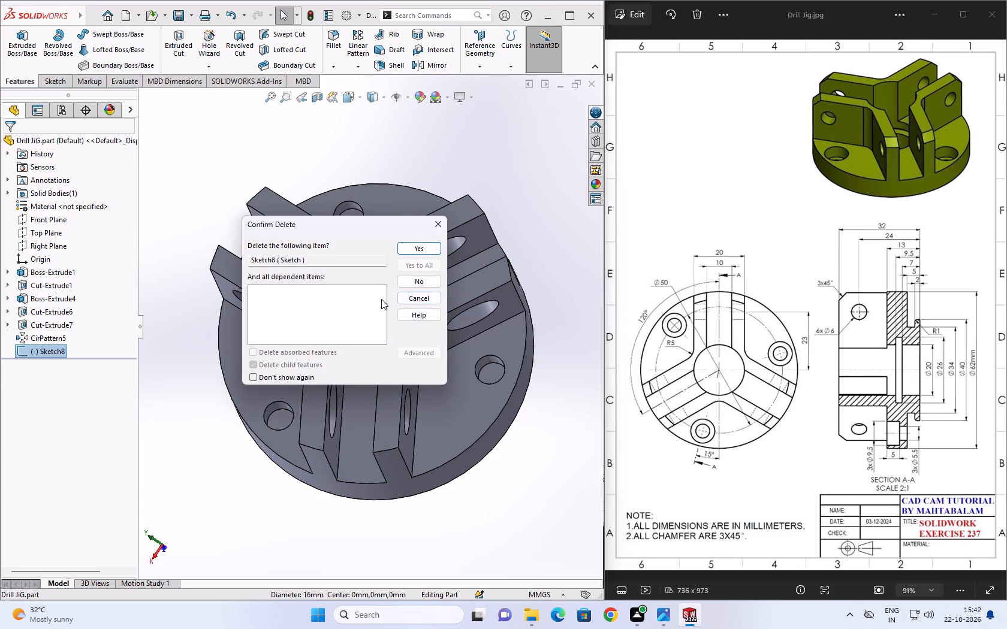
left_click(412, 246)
Sketch a circle of 10 mm radius centred on the origin, on the Y-shaped disc face between the ribs.
left_click(375, 289)
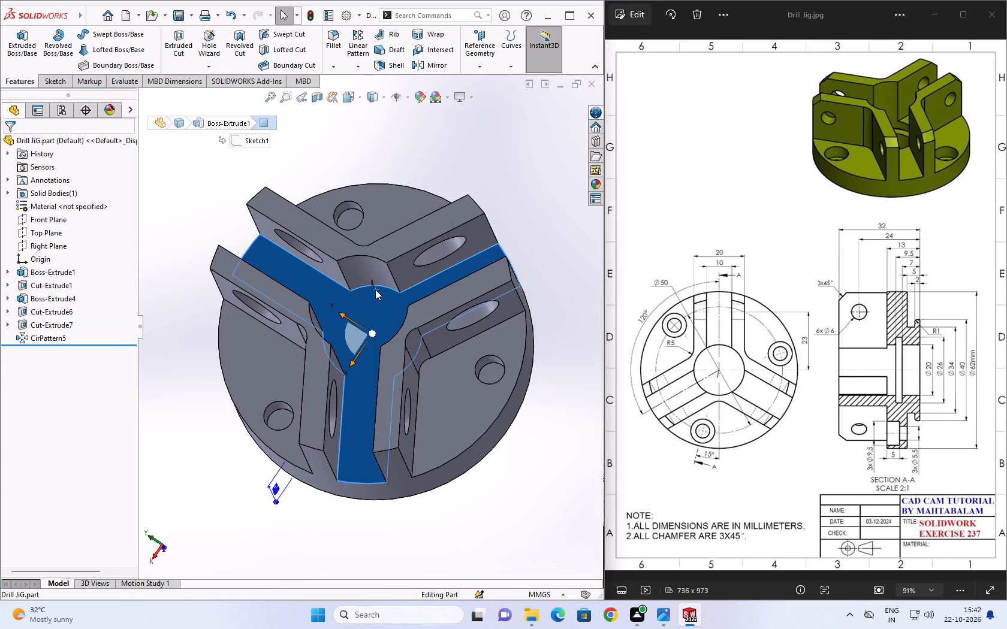
left_click(58, 81)
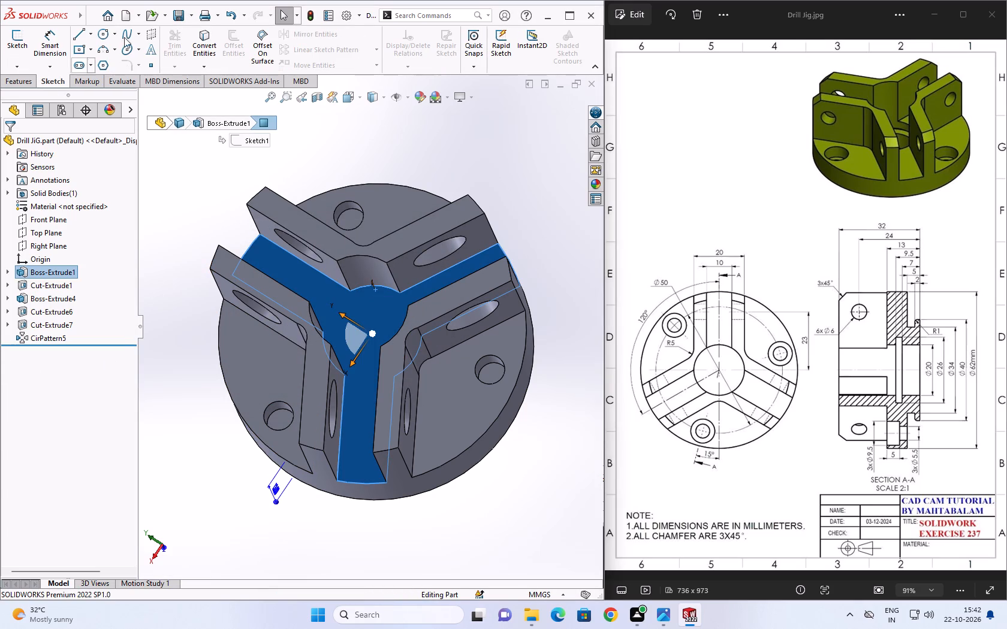
left_click(101, 33)
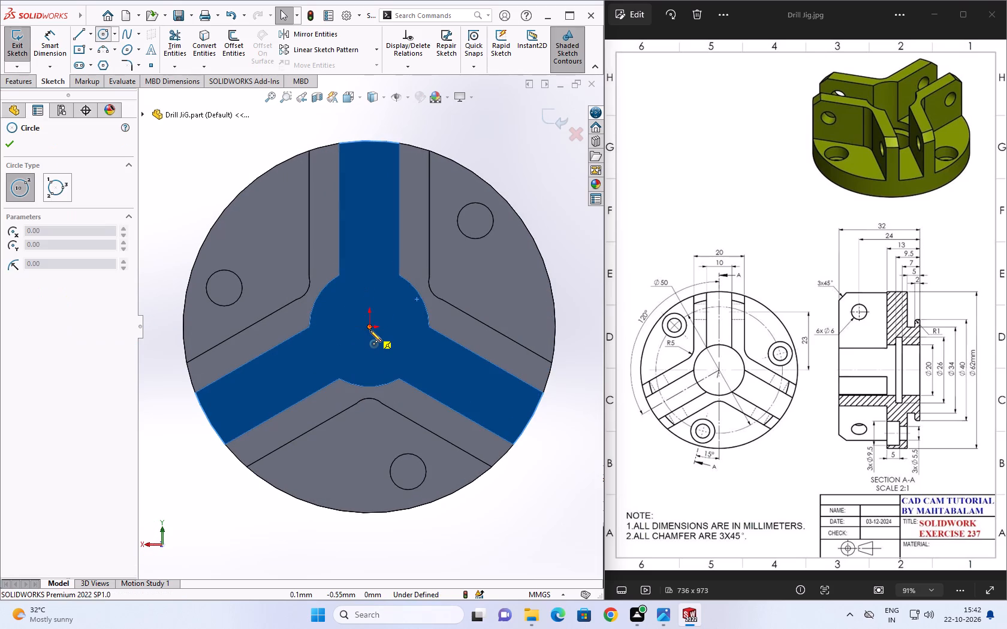
left_click(369, 328)
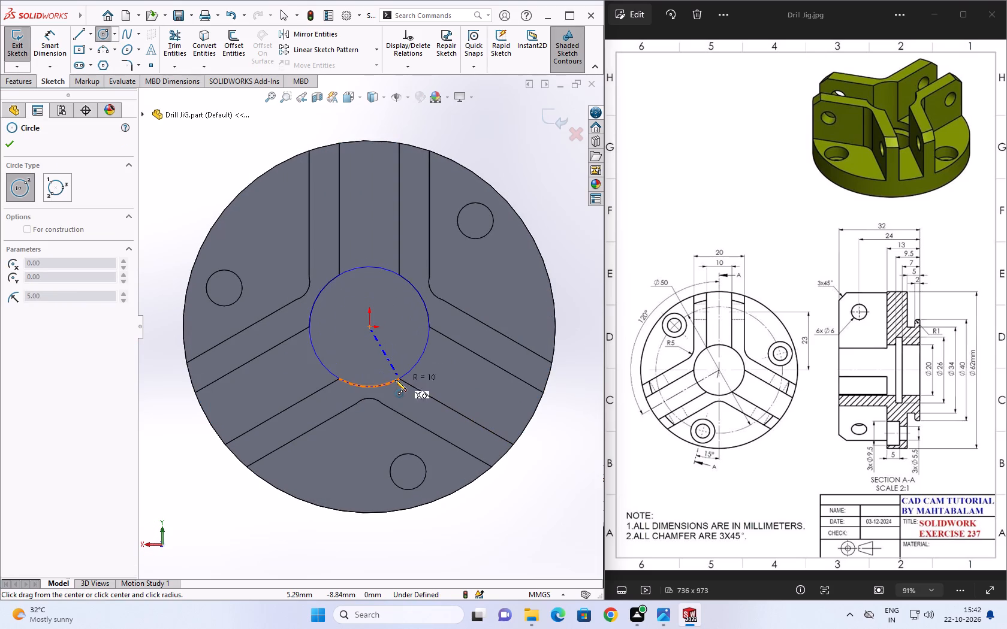
left_click(395, 380)
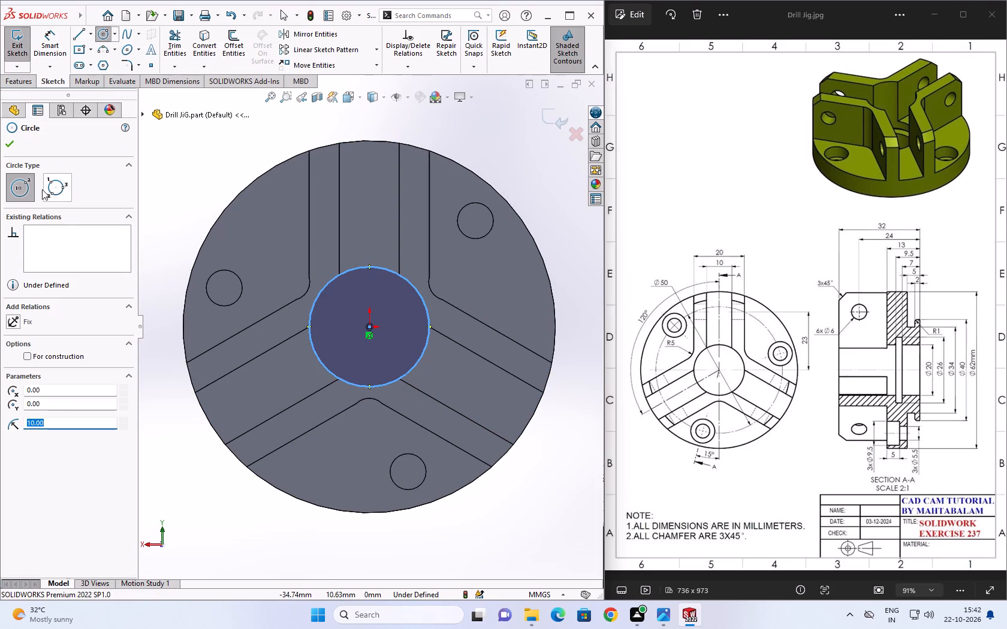
left_click(4, 137)
middle_click_drag(354, 454, 449, 382)
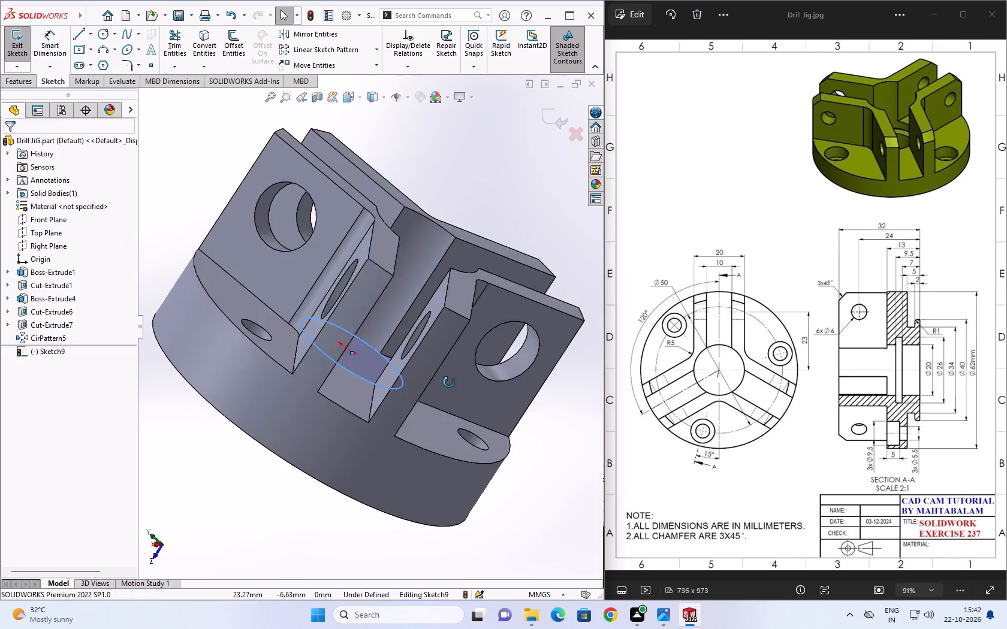
middle_click_drag(449, 382, 400, 410)
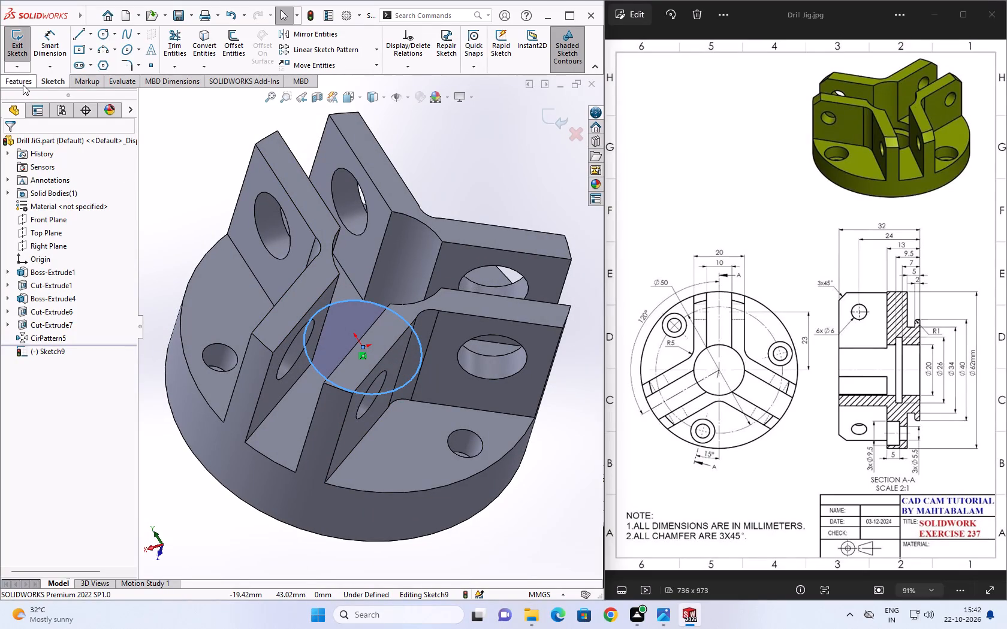
Extrude-cut the central circle between the ribs as a Blind cut 2 mm deep.
left_click(23, 84)
left_click(180, 46)
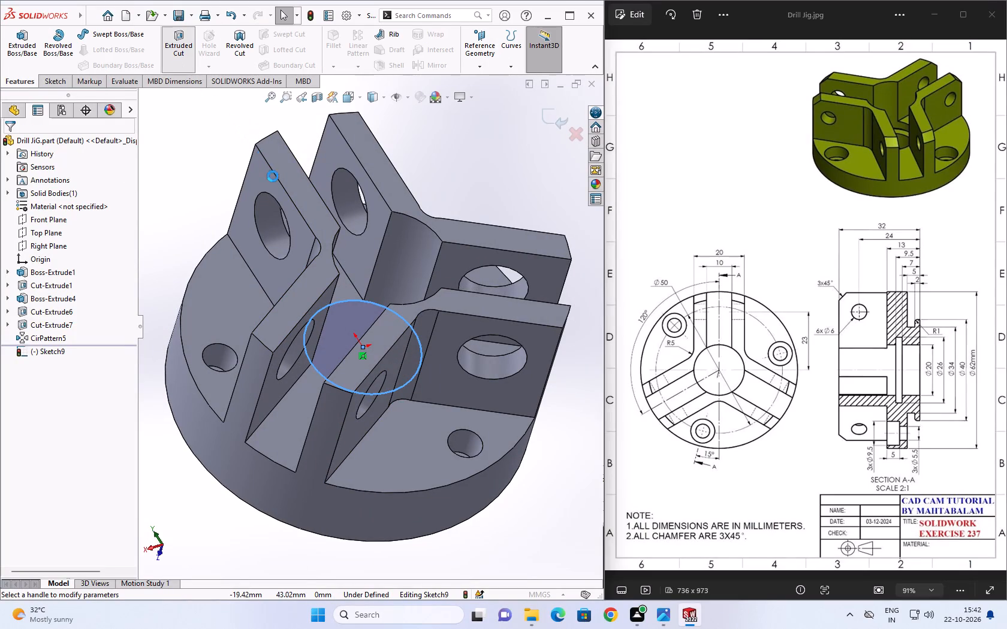
left_click(10, 141)
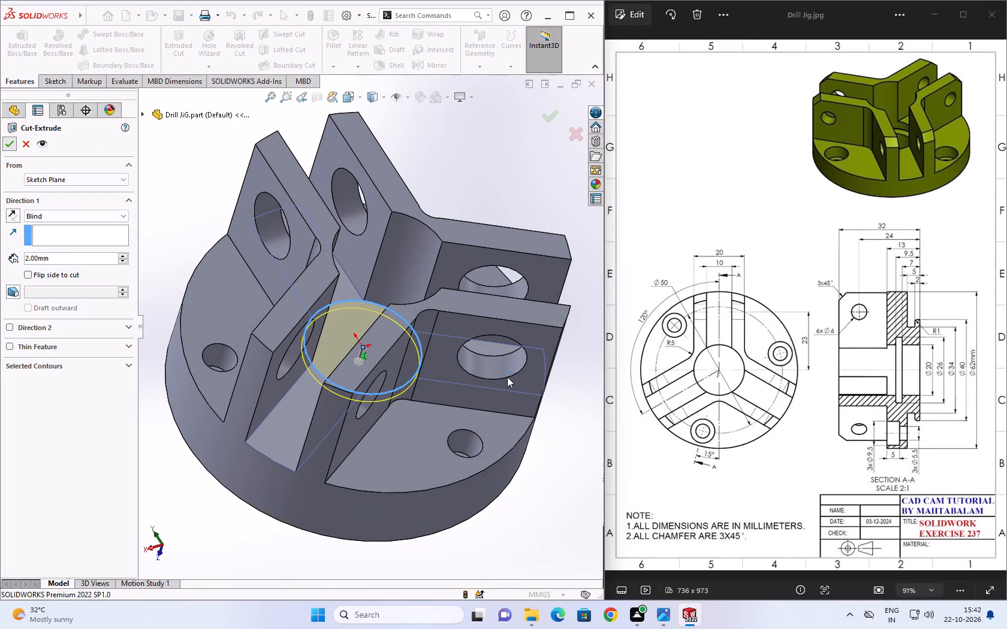
middle_click_drag(442, 329, 428, 342)
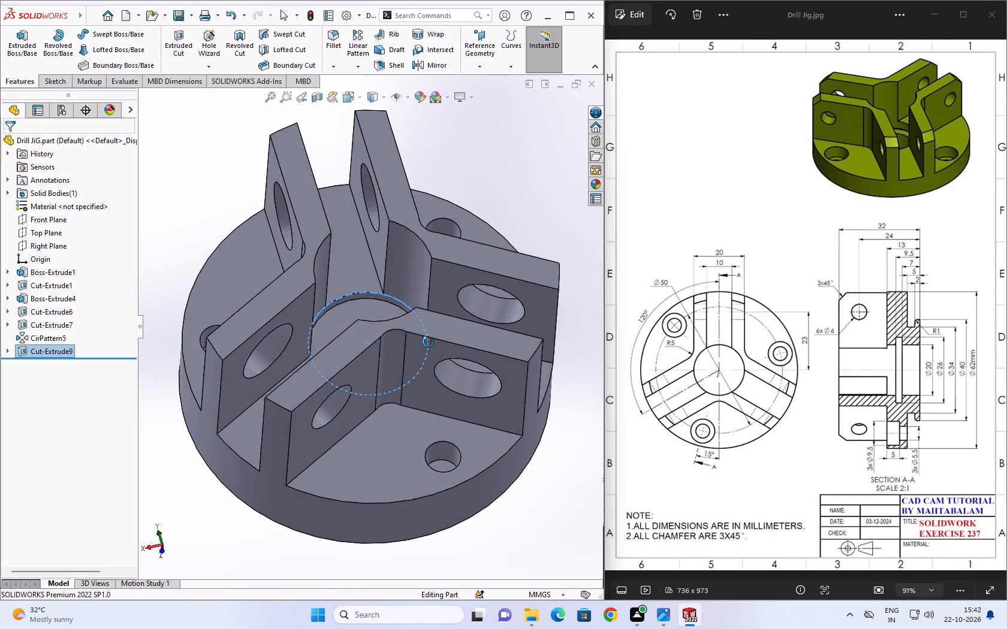
middle_click_drag(428, 342, 349, 337)
key("Escape")
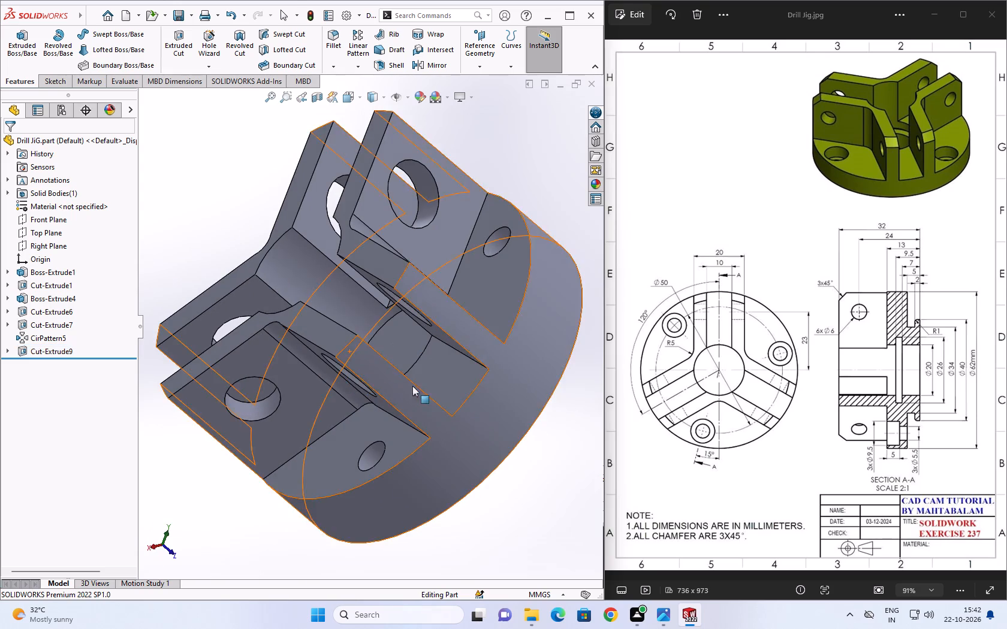
Examine the ribs, their holes and the disc from several angles against the reference drawing.
middle_click_drag(469, 444, 686, 296)
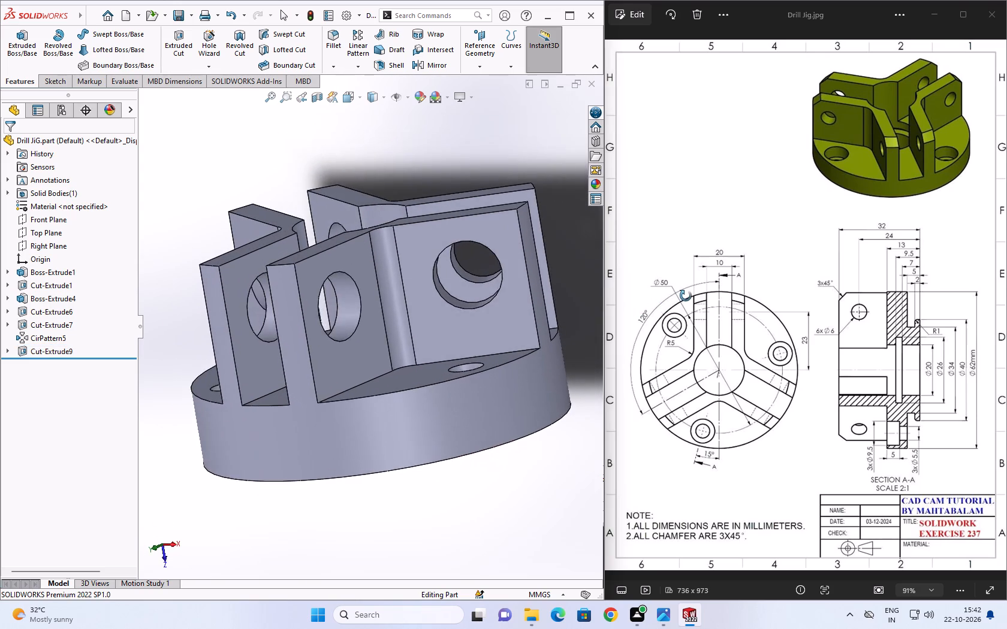
middle_click_drag(686, 296, 689, 331)
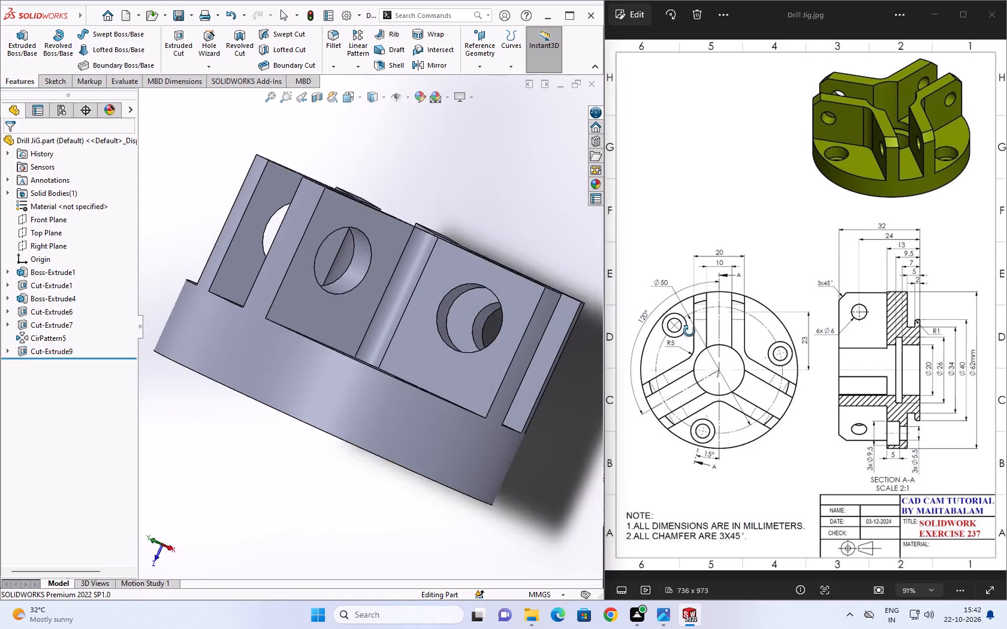
middle_click_drag(689, 331, 521, 325)
scroll(546, 325, "down", 3)
scroll(453, 320, "up", 5)
middle_click_drag(487, 294, 502, 307)
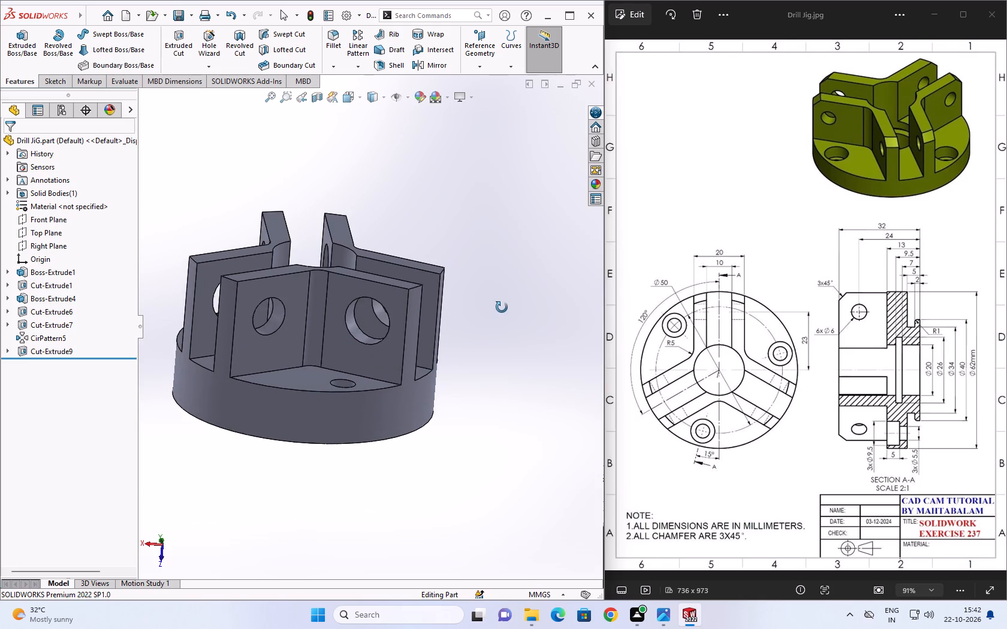
middle_click_drag(502, 307, 511, 292)
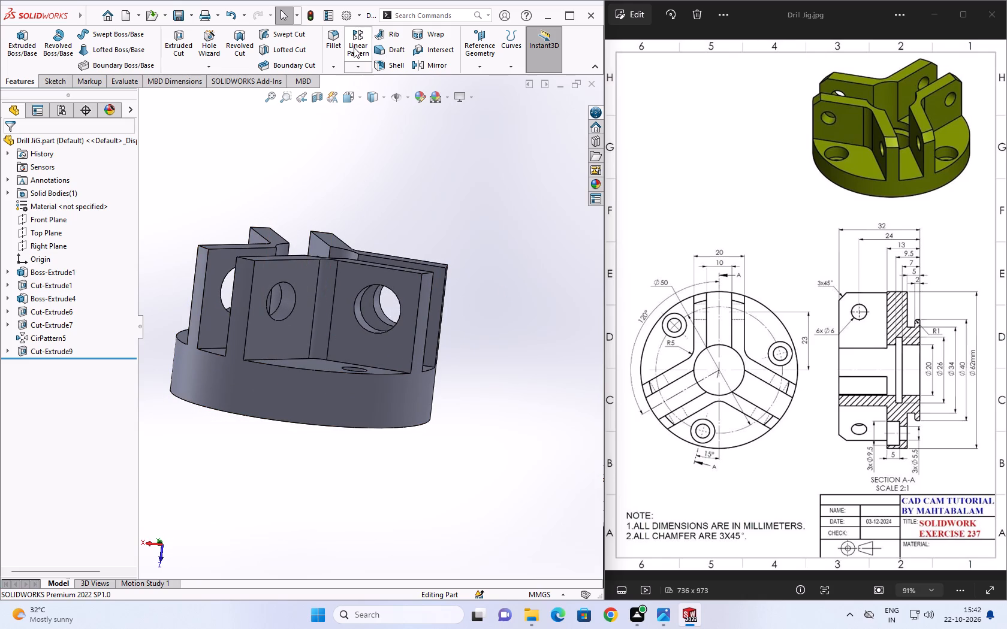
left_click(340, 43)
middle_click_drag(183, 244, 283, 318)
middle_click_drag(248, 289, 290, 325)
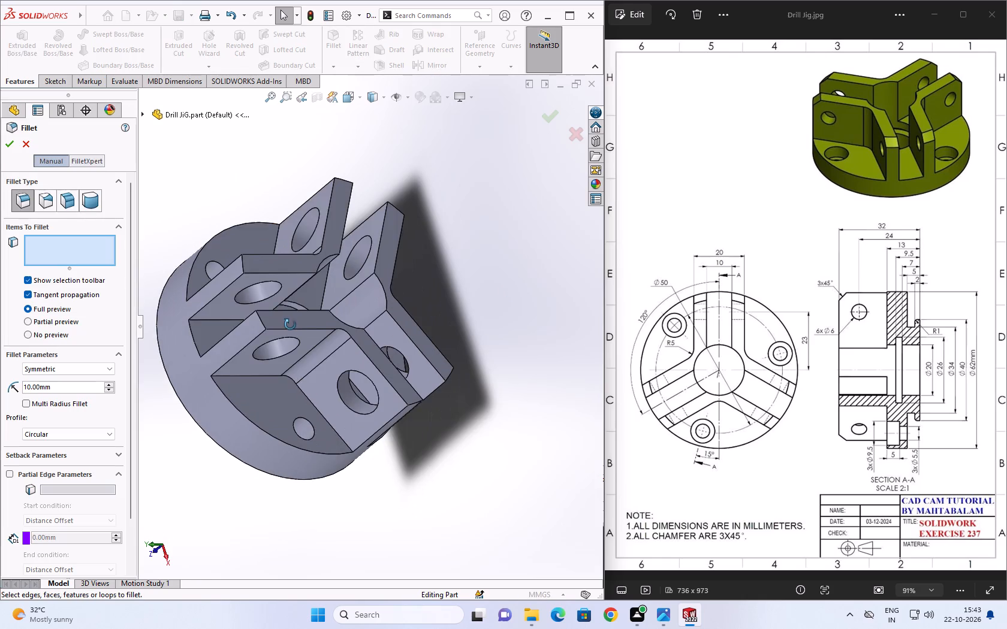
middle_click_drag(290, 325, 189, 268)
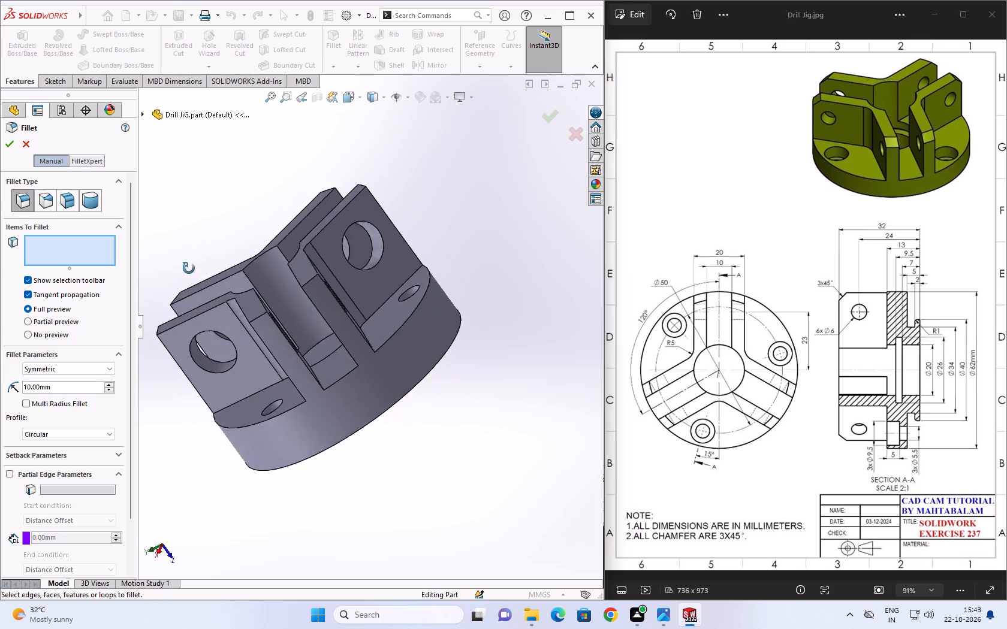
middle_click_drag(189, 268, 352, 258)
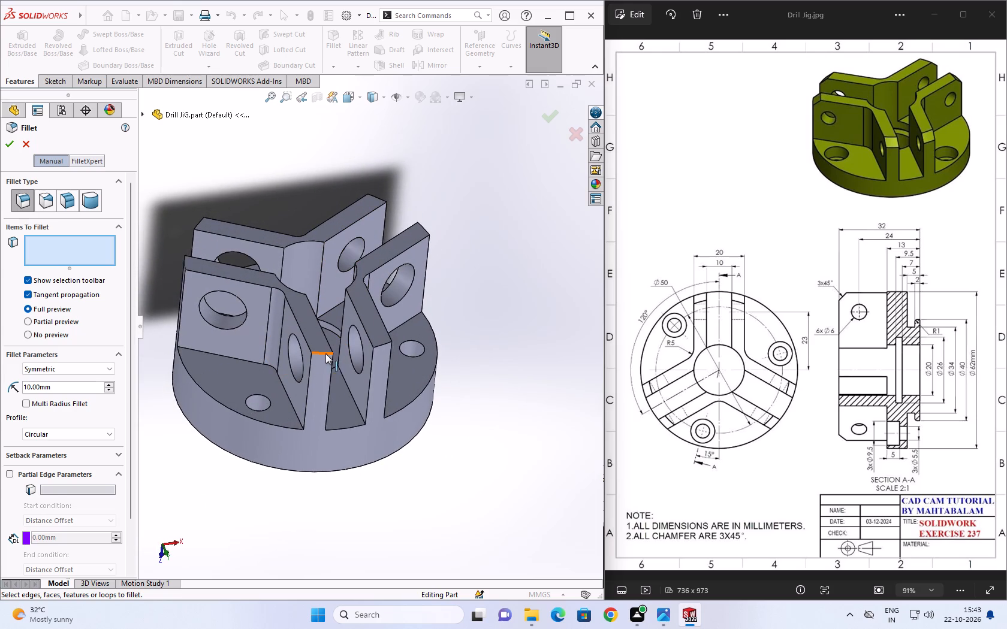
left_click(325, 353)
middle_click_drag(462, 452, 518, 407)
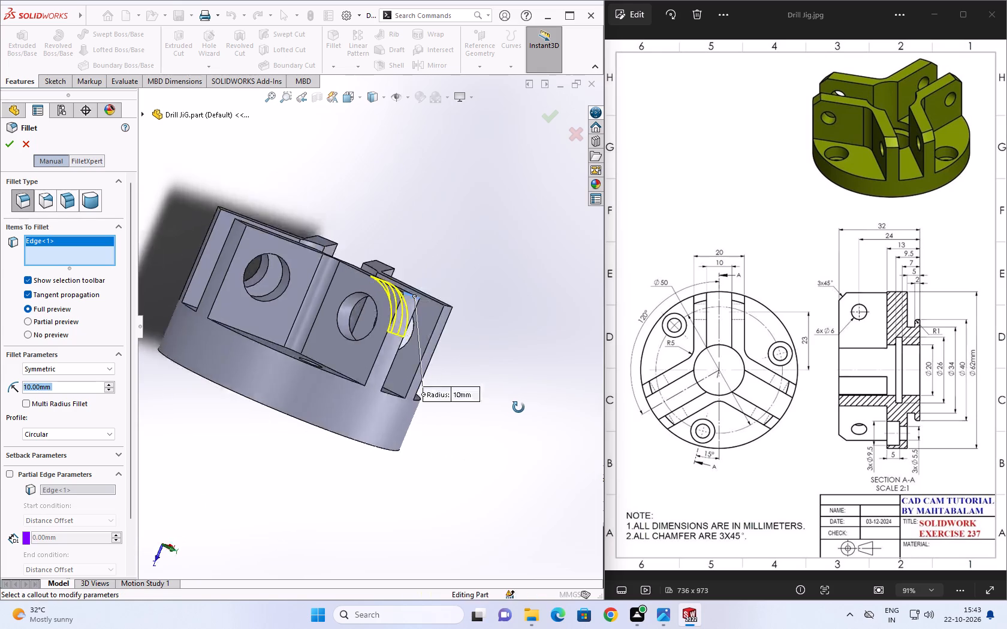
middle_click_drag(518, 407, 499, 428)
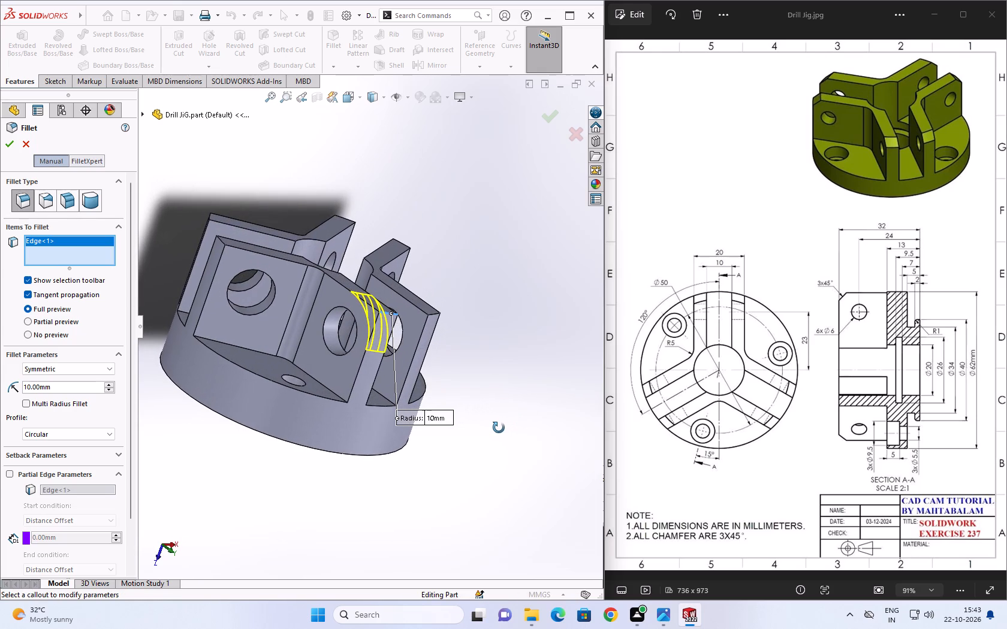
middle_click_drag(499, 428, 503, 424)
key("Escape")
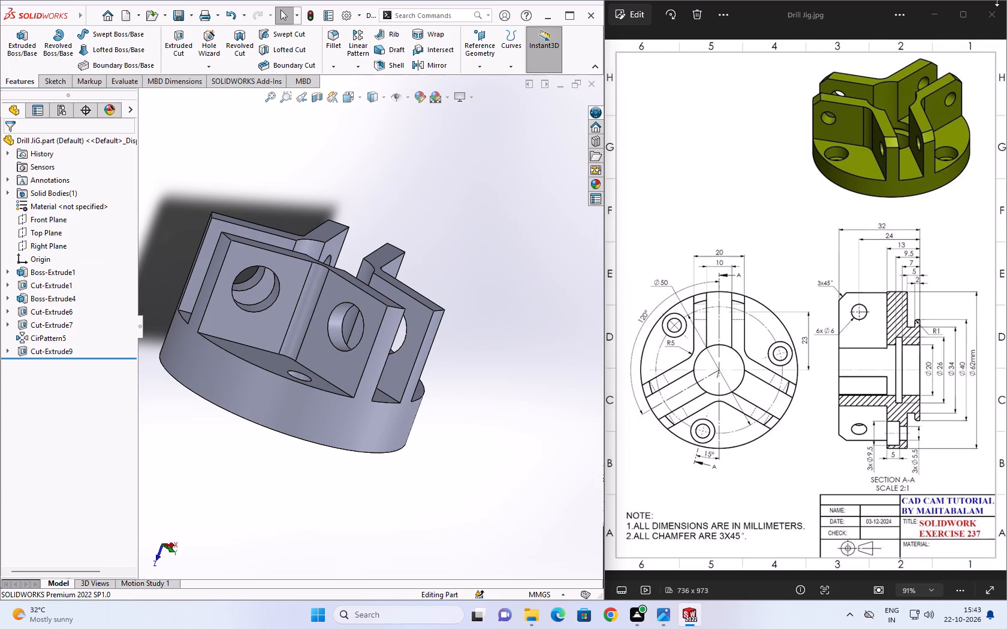
Set up a chamfer of 5 mm at 45° on the outer top edge of one rib wall.
left_click(337, 66)
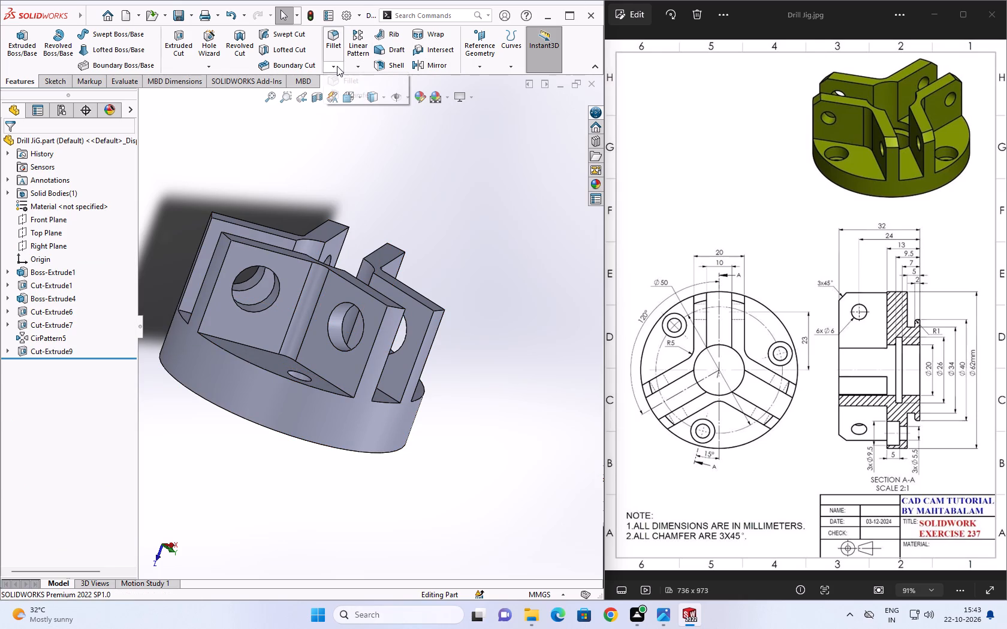
left_click(339, 90)
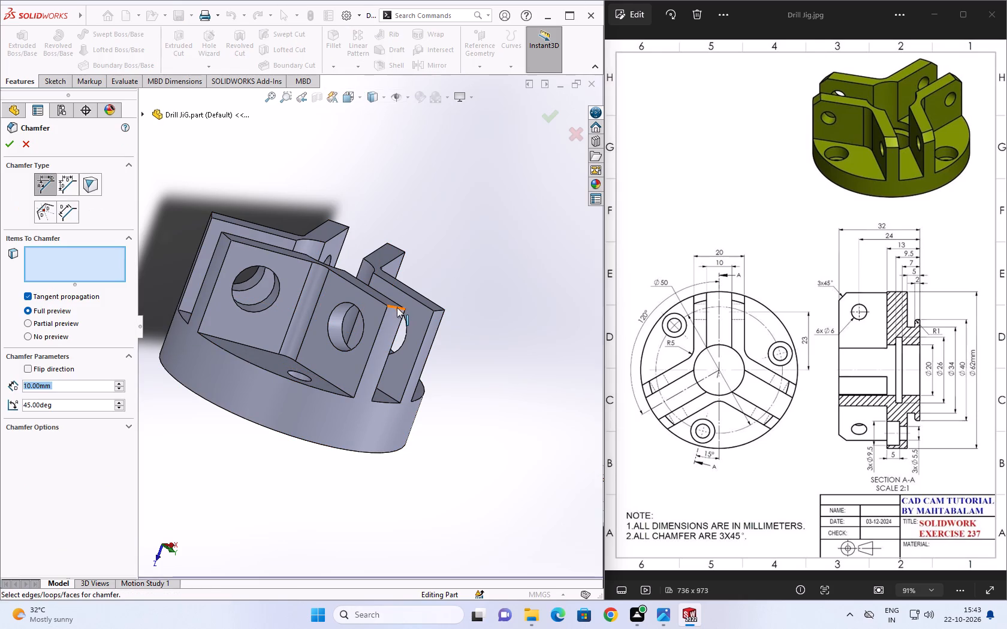
left_click(397, 307)
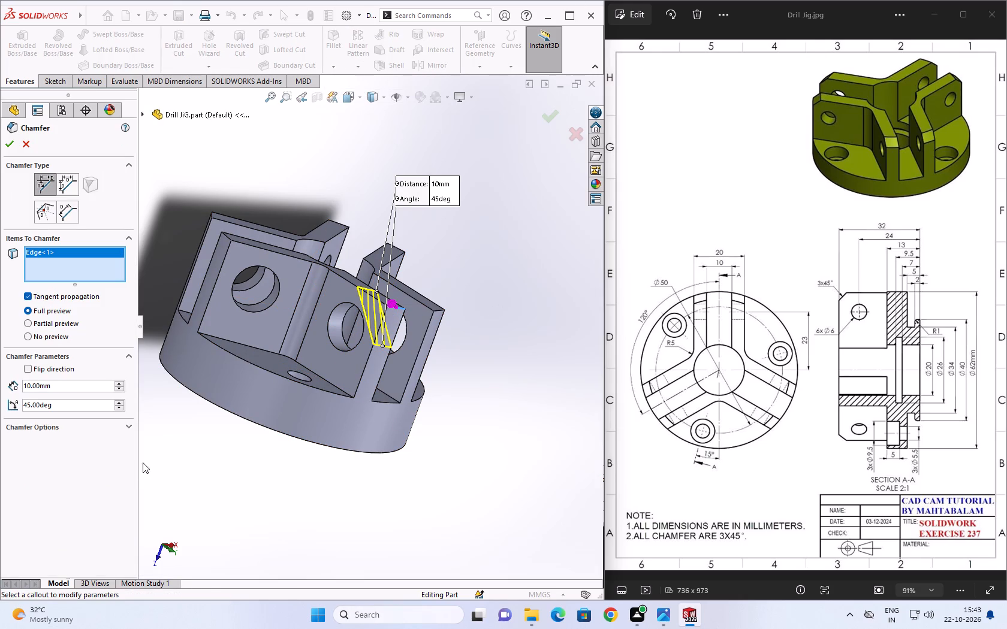
double_click(62, 388)
key("6")
key("Return")
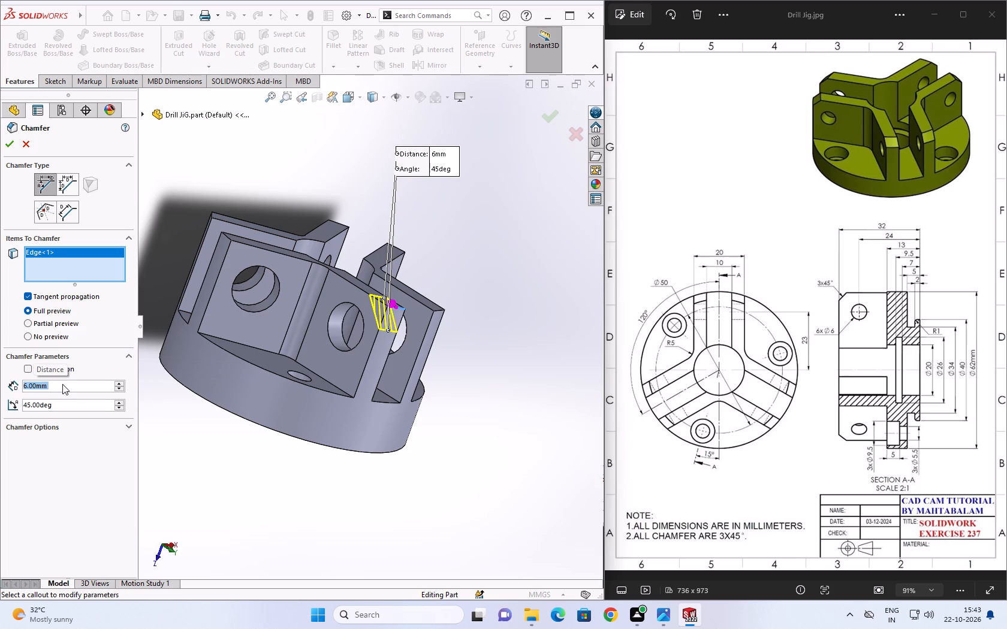
double_click(61, 384)
key("5")
key("Return")
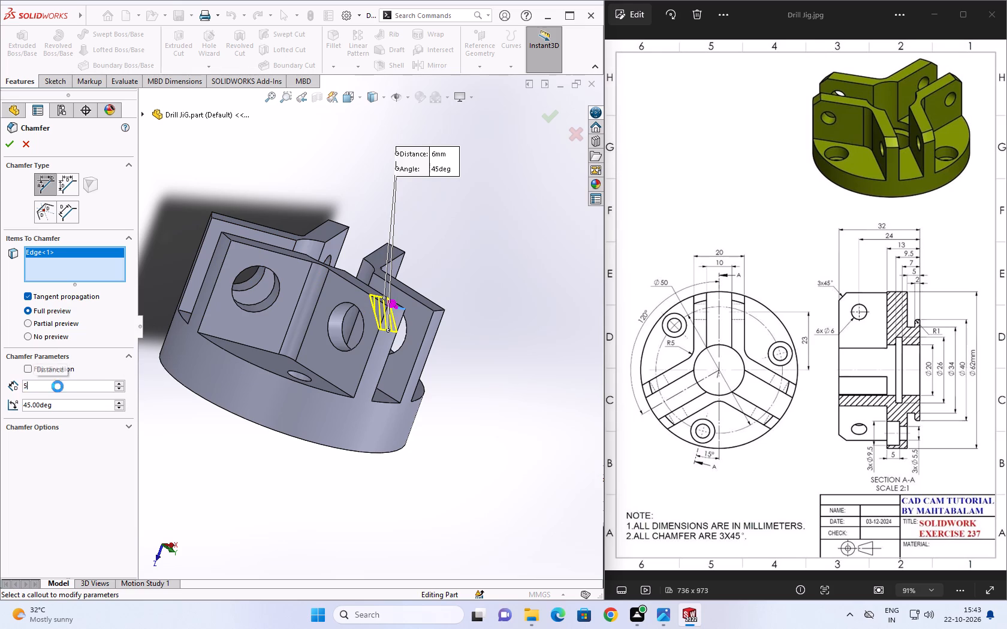
Add the outer top edges of the other five rib walls to the 5 mm chamfer and apply it.
middle_click_drag(430, 356, 356, 382)
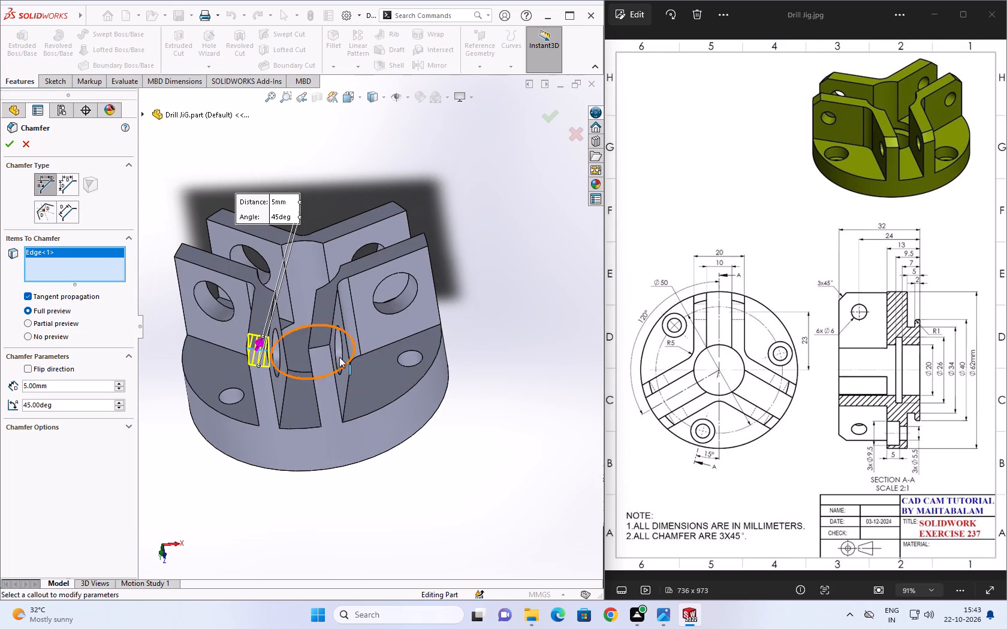
left_click(321, 345)
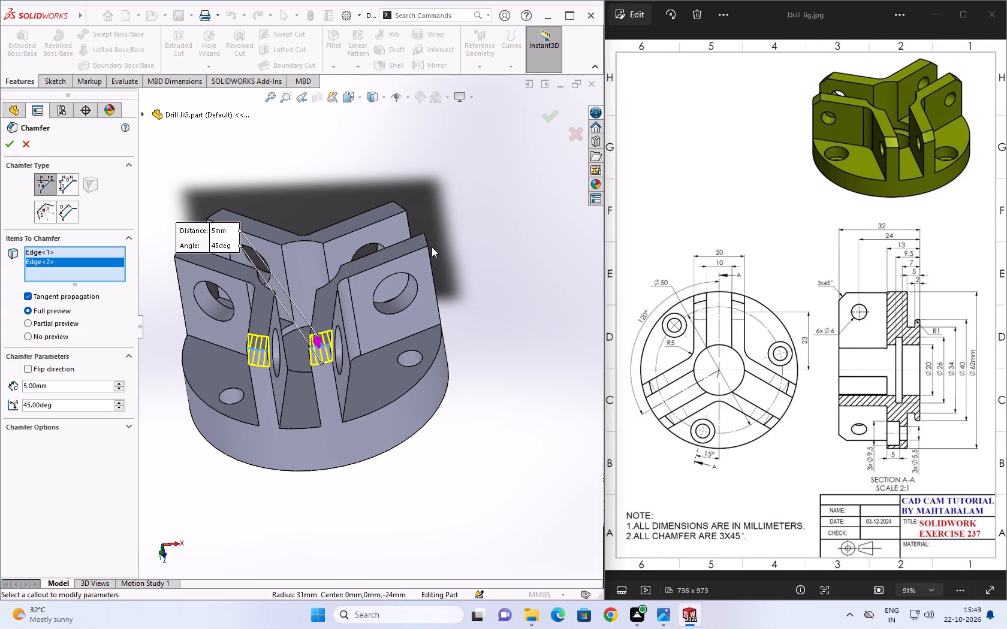
left_click(426, 240)
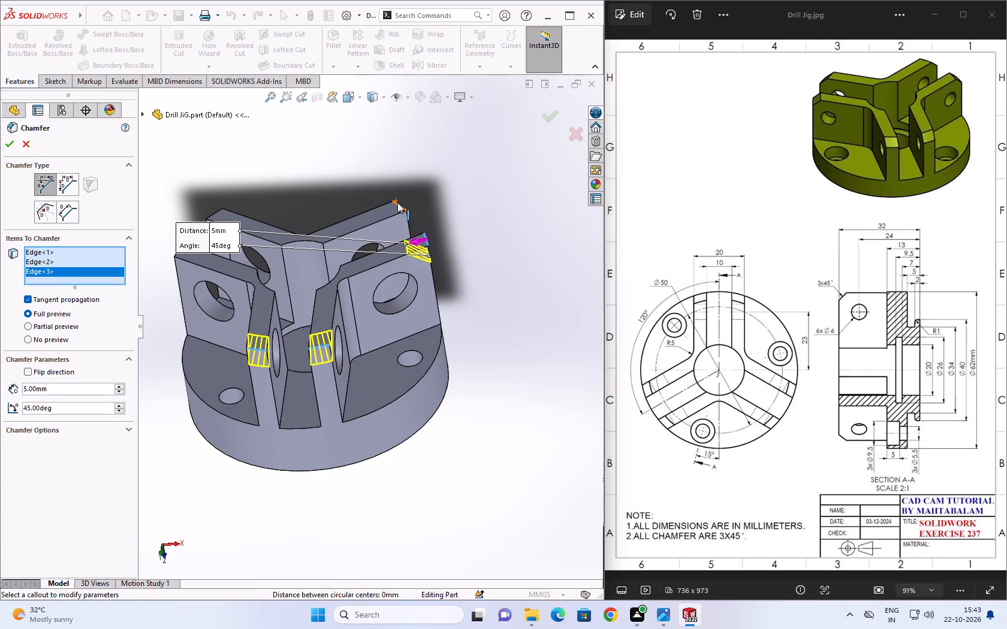
left_click(397, 202)
left_click(213, 211)
left_click(212, 214)
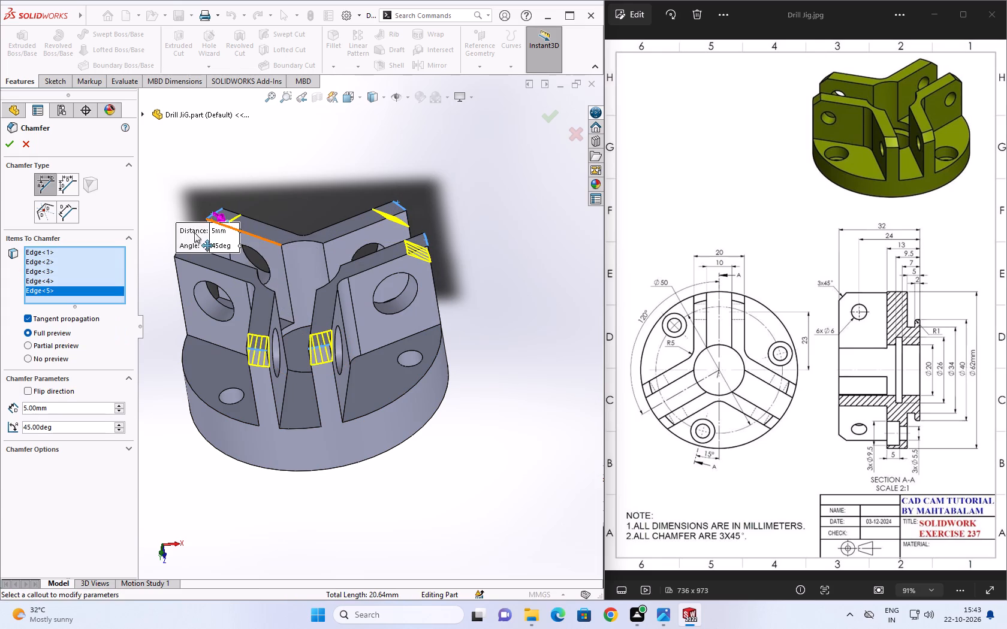
left_click(175, 254)
middle_click_drag(240, 332, 284, 323)
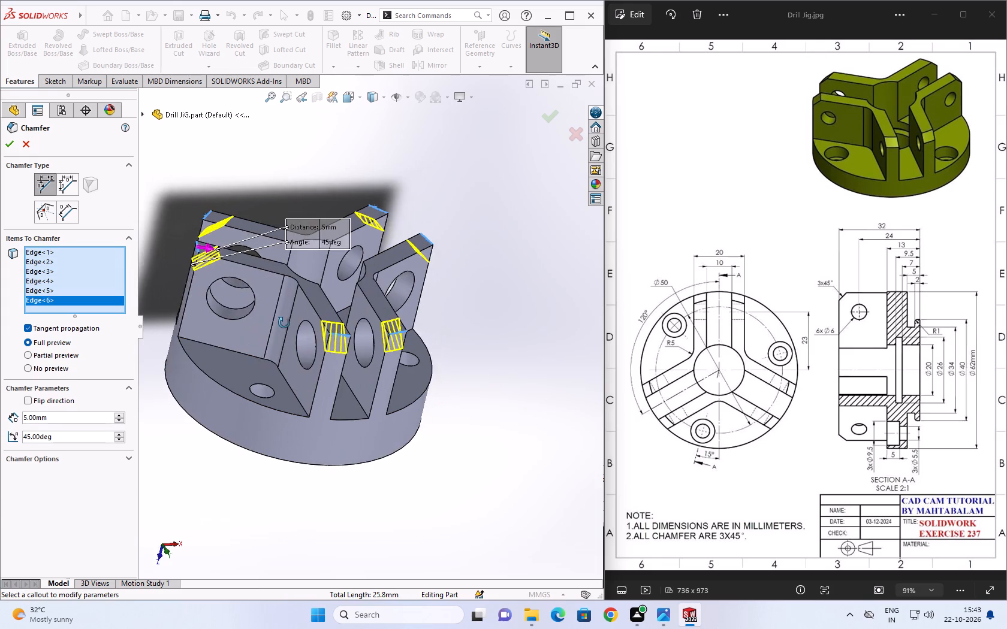
middle_click_drag(284, 323, 321, 341)
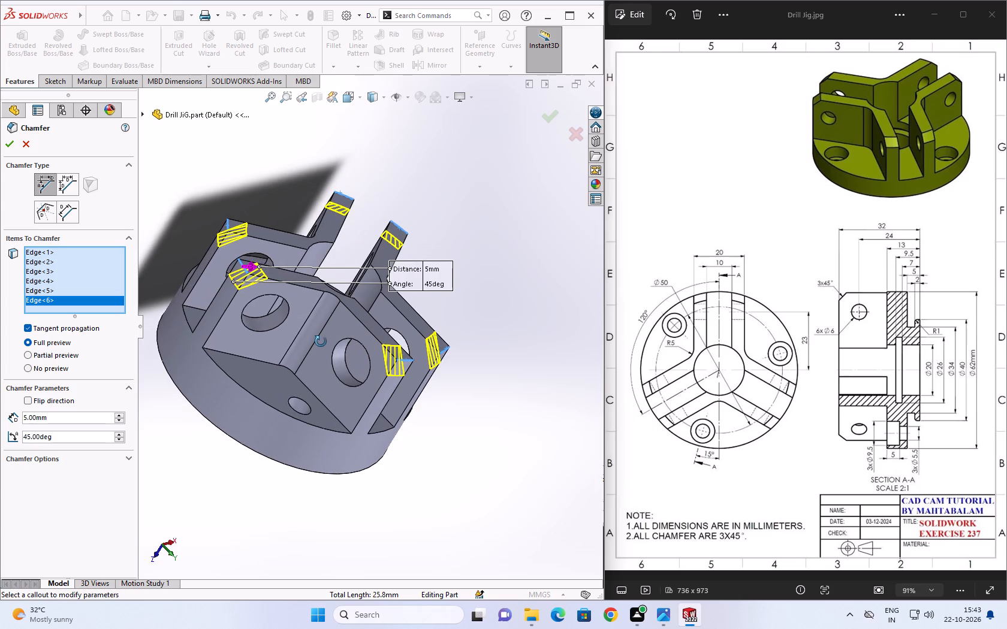
middle_click_drag(321, 341, 321, 342)
left_click(10, 144)
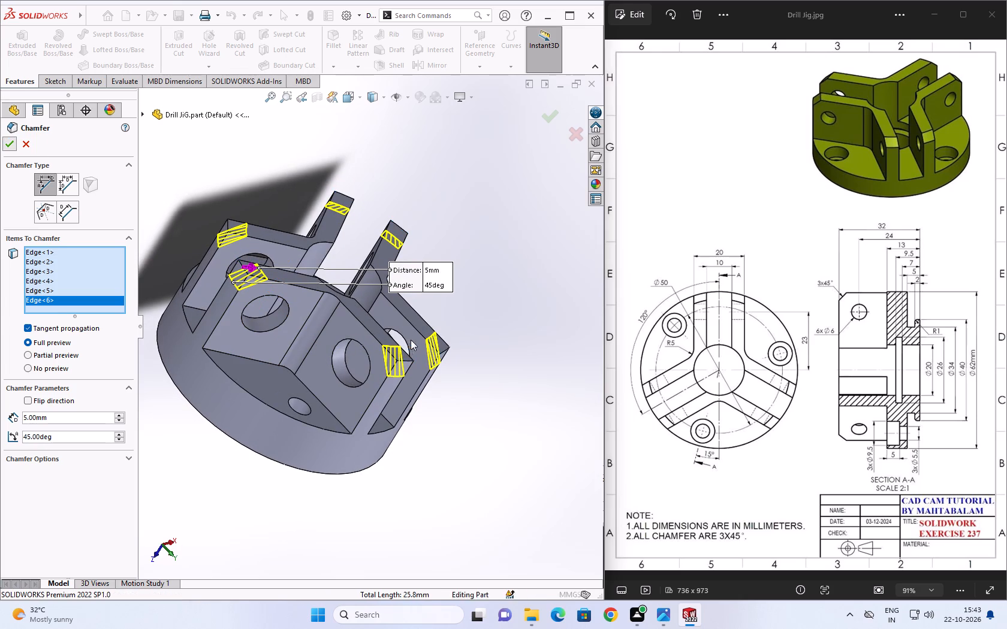
key("Escape")
Save the part.
middle_click_drag(429, 382, 398, 318)
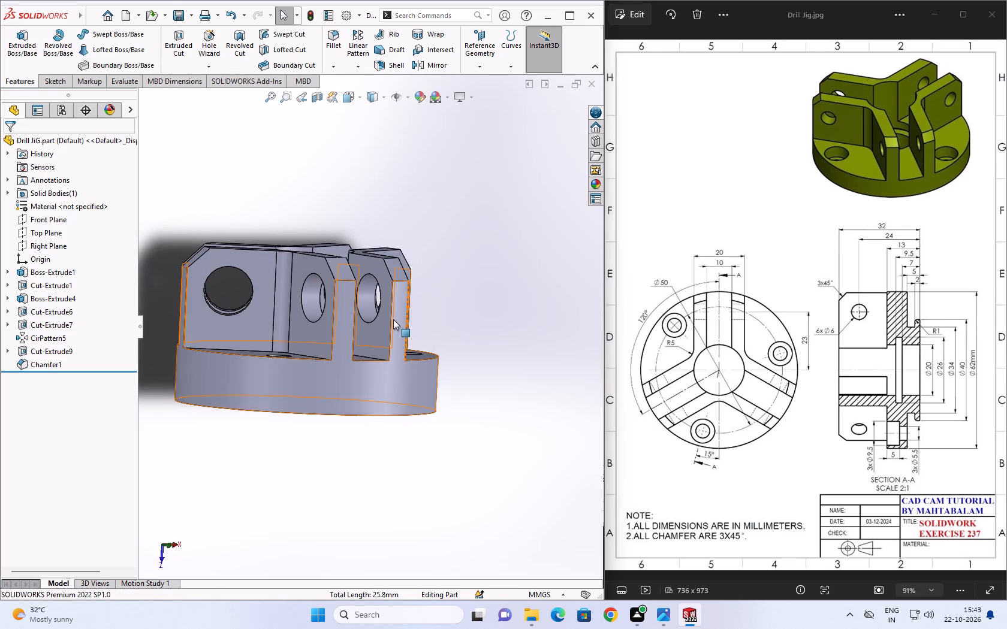
key("ctrl+s")
Examine the chamfered ribs, the central recess and the underside of the disc from all sides.
middle_click_drag(432, 328, 424, 410)
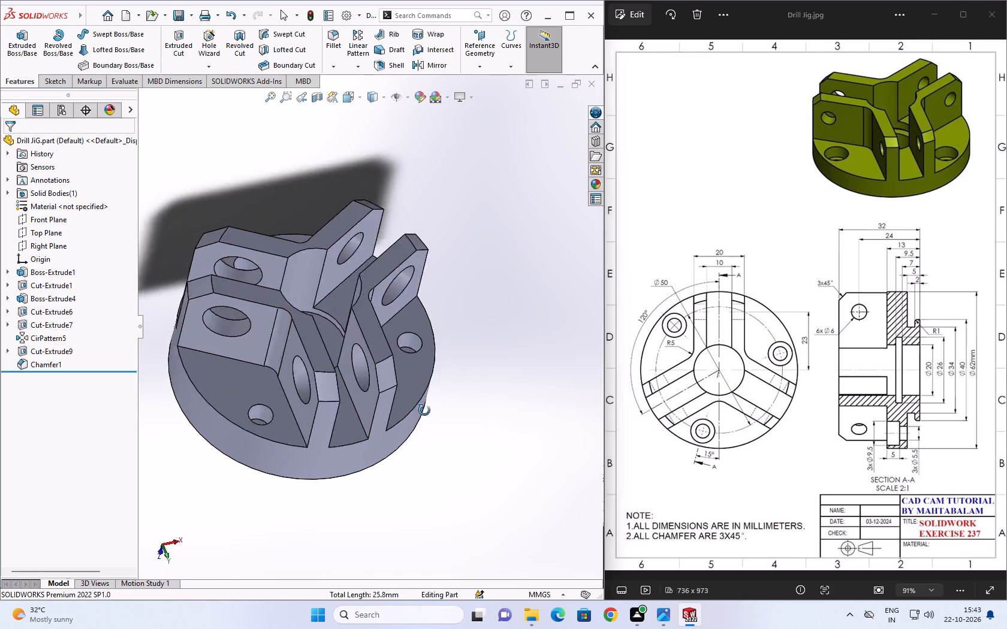
middle_click_drag(424, 410, 406, 391)
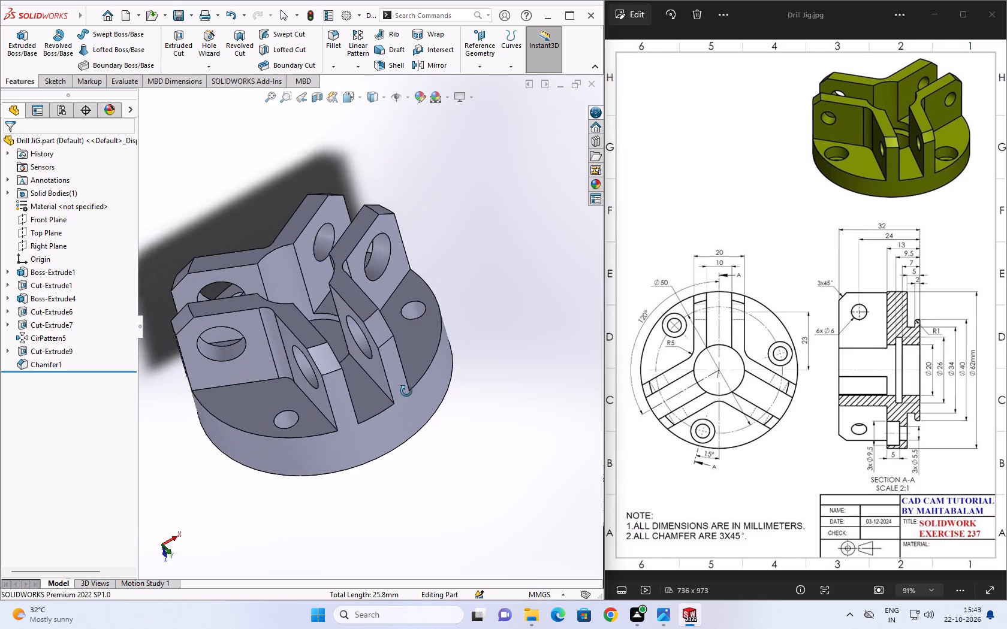
middle_click_drag(406, 391, 344, 372)
scroll(425, 381, "down", 1)
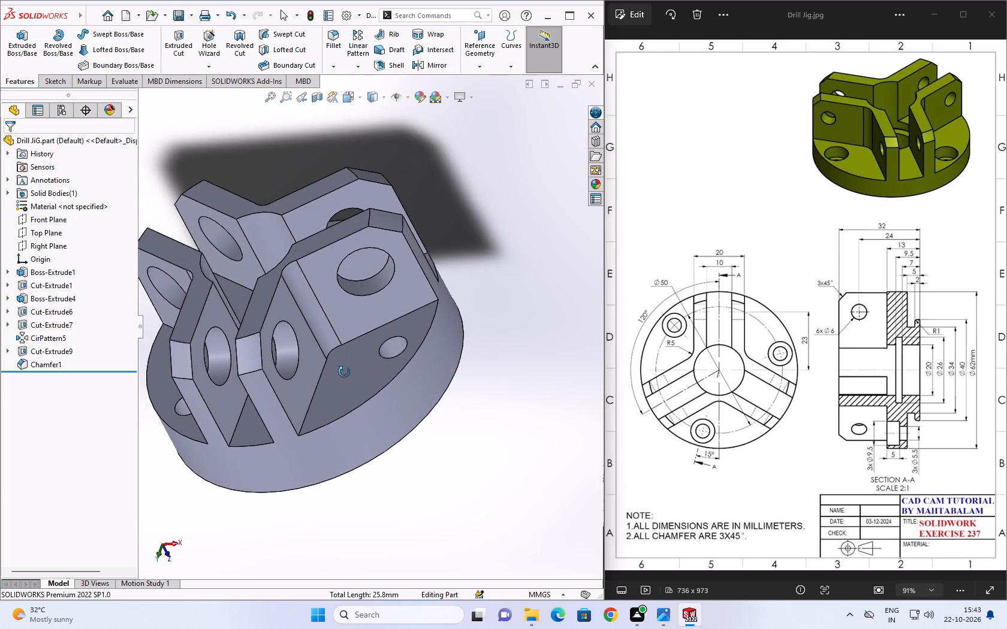
middle_click_drag(344, 372, 393, 326)
scroll(393, 326, "down", 4)
scroll(342, 362, "up", 6)
middle_click_drag(291, 386, 426, 392)
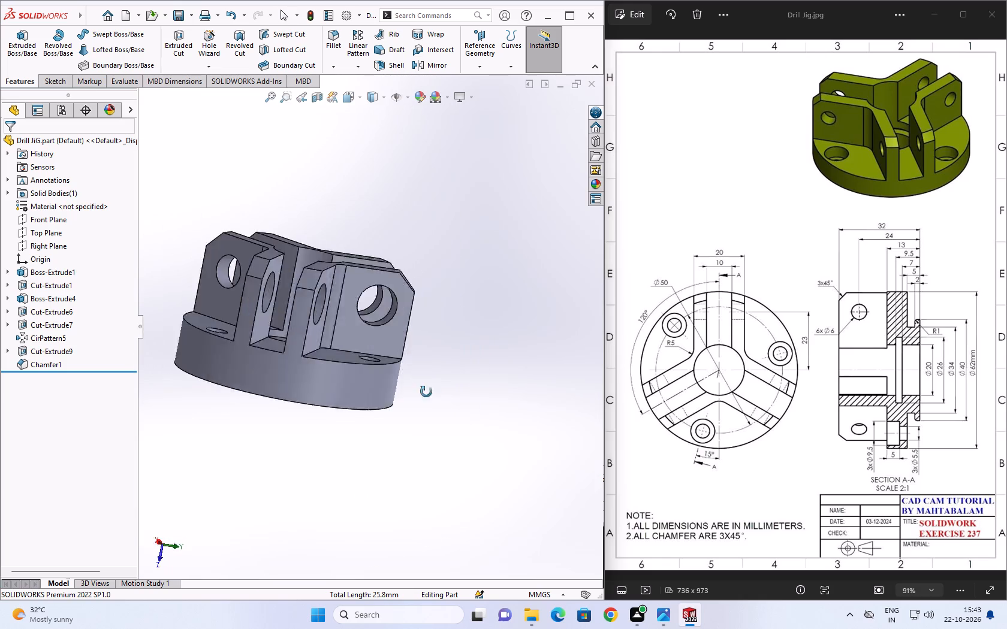
middle_click_drag(426, 392, 430, 543)
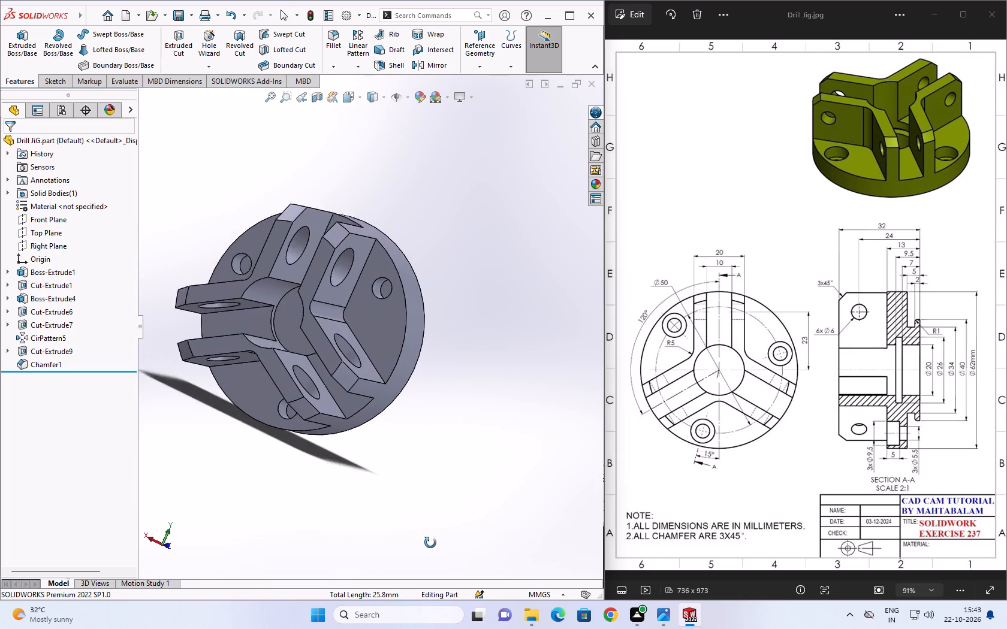
middle_click_drag(430, 543, 672, 398)
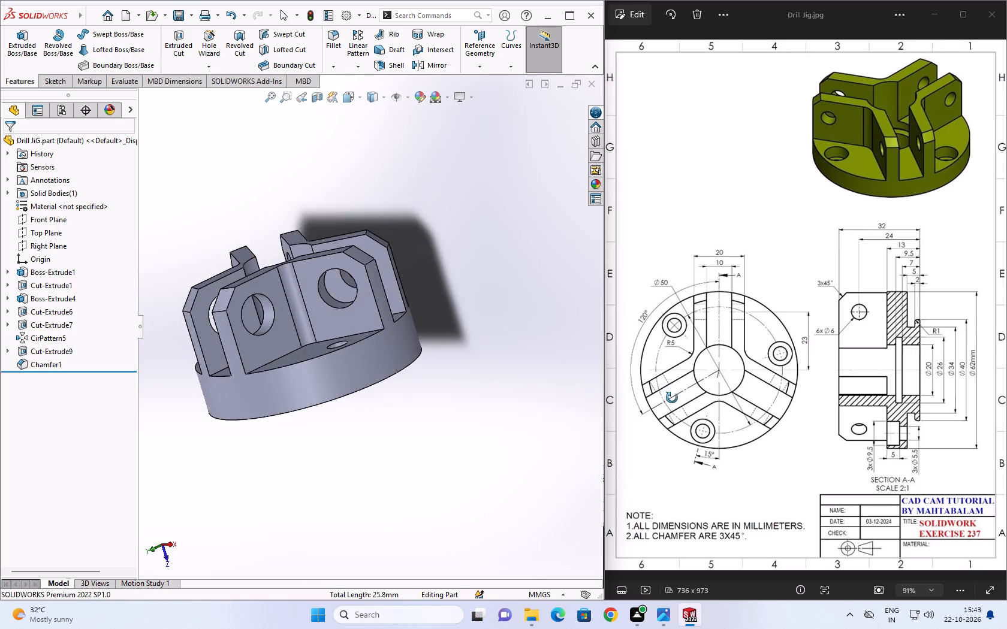
middle_click_drag(672, 398, 997, 562)
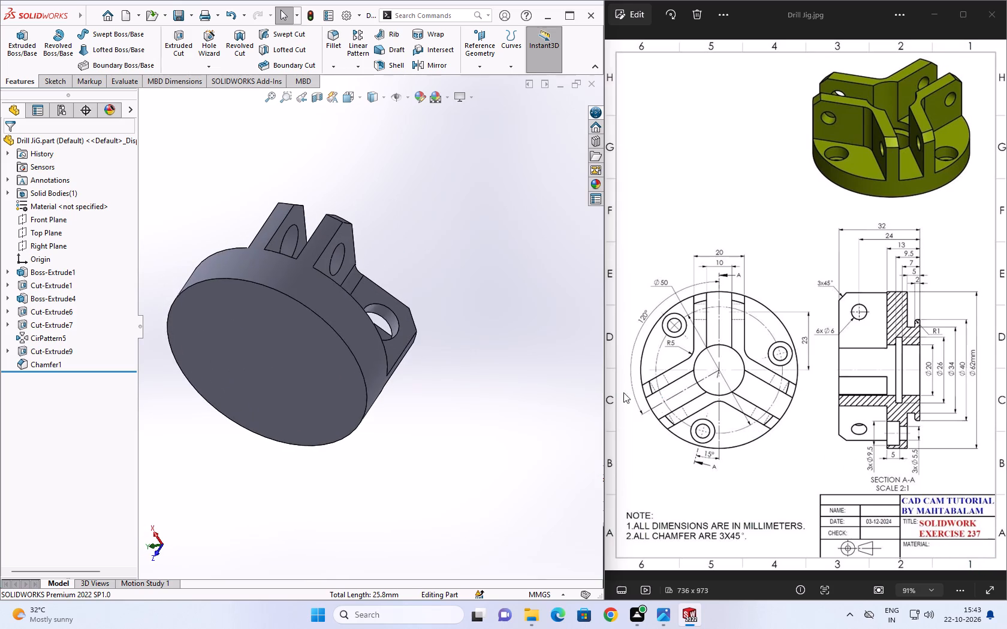
scroll(220, 285, "up", 4)
middle_click_drag(278, 271, 277, 312)
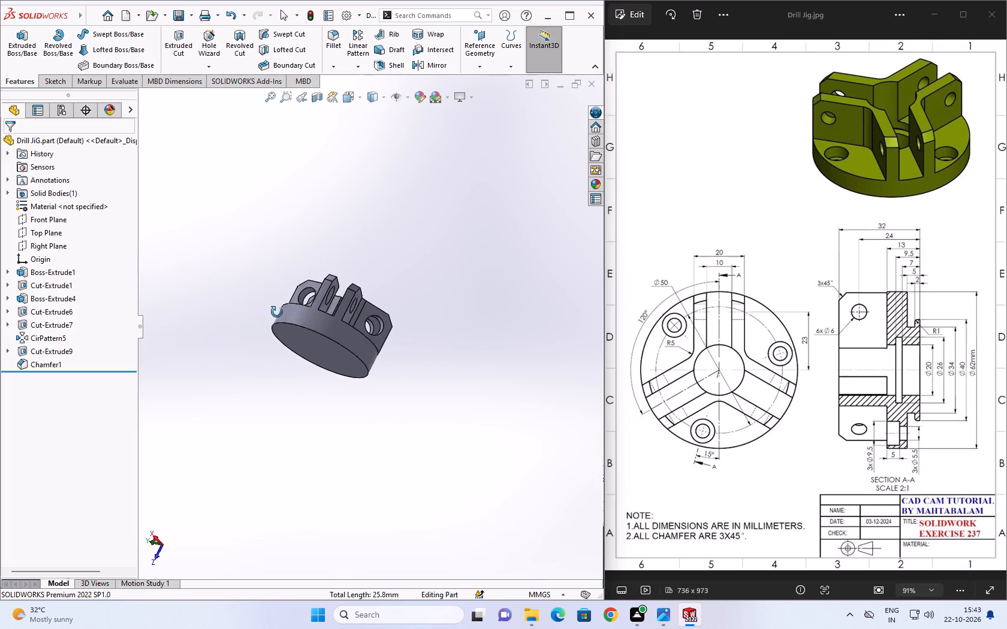
Examine the chamfered ribs, holes and central recess from above and at an angle.
middle_click_drag(277, 312, 214, 392)
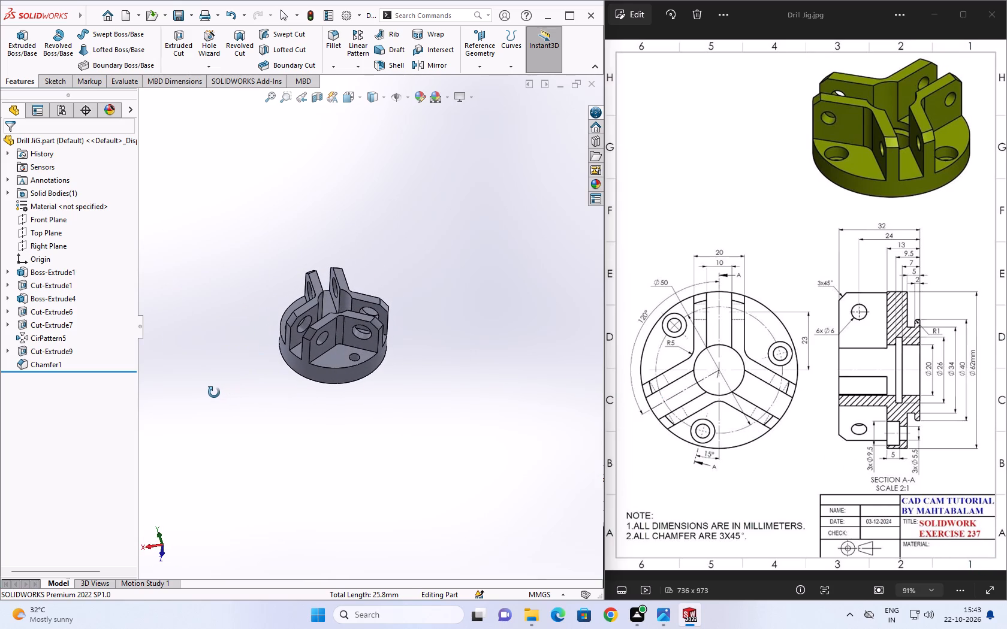
middle_click_drag(214, 392, 192, 406)
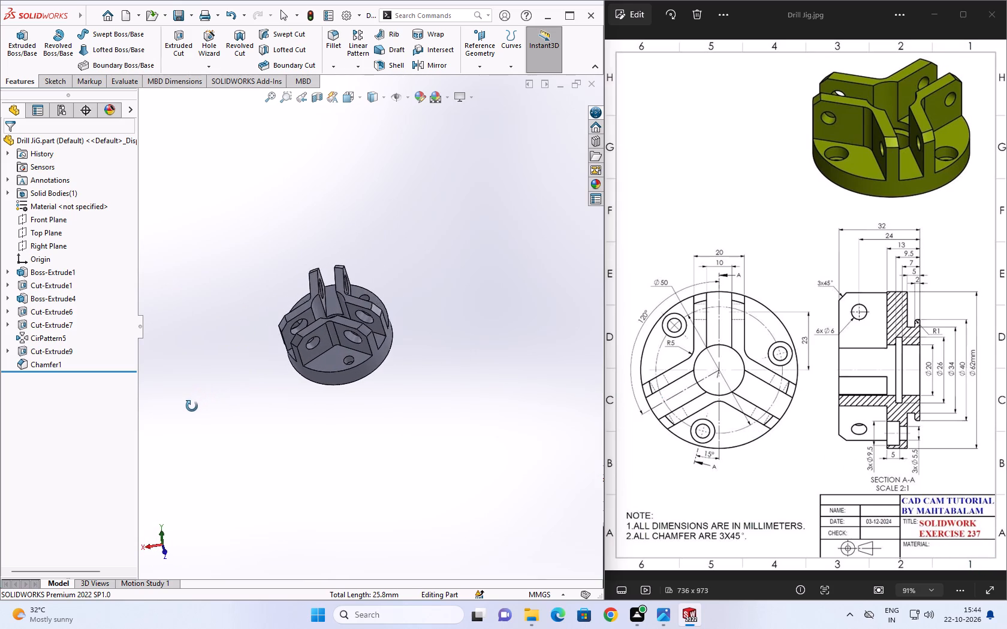
middle_click_drag(192, 406, 191, 453)
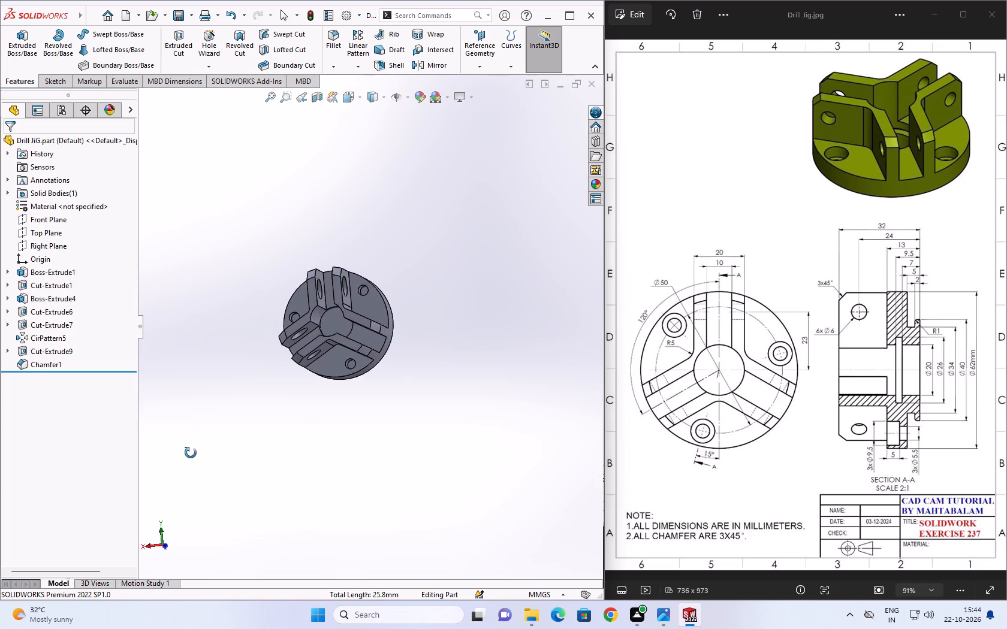
middle_click_drag(191, 453, 229, 441)
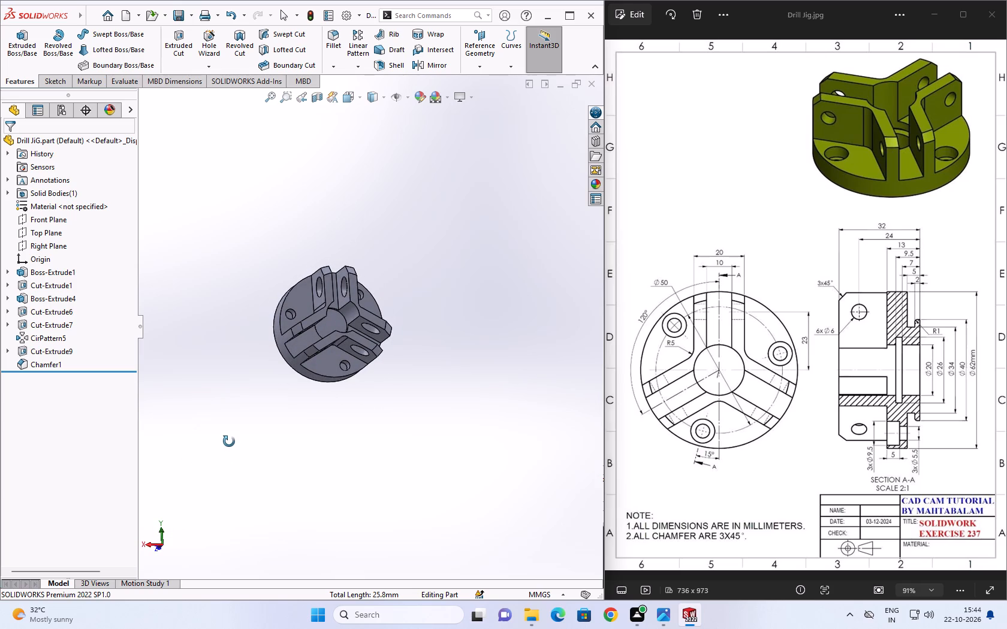
middle_click_drag(229, 441, 225, 418)
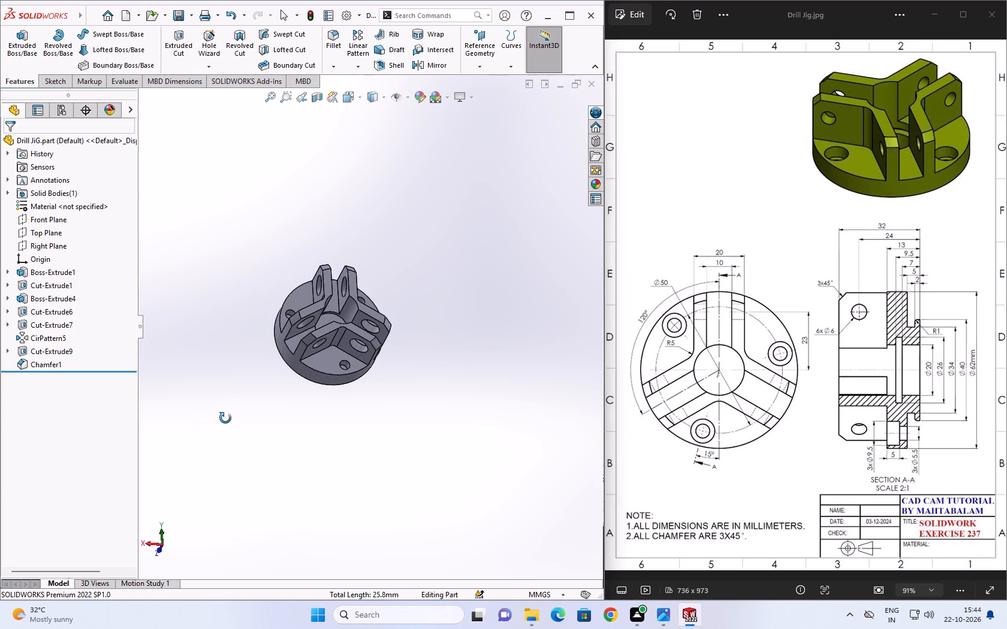
middle_click_drag(225, 418, 224, 409)
scroll(227, 403, "up", 1)
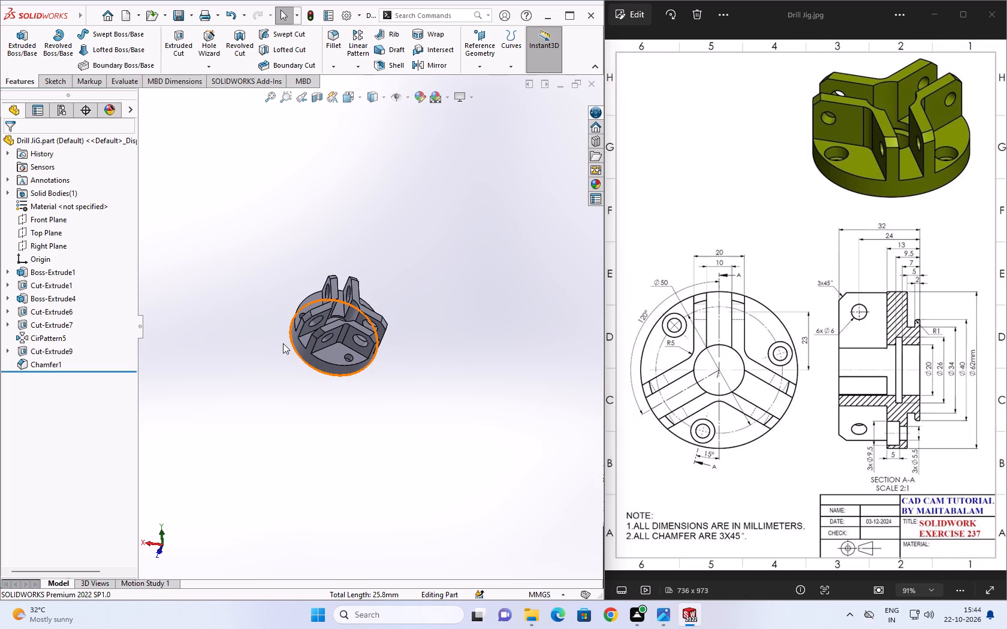
Save the part.
key("ctrl+s")
key("ctrl+s")
Print the part view to a PDF document and choose the Drill Jig folder as its destination.
key("ctrl+p")
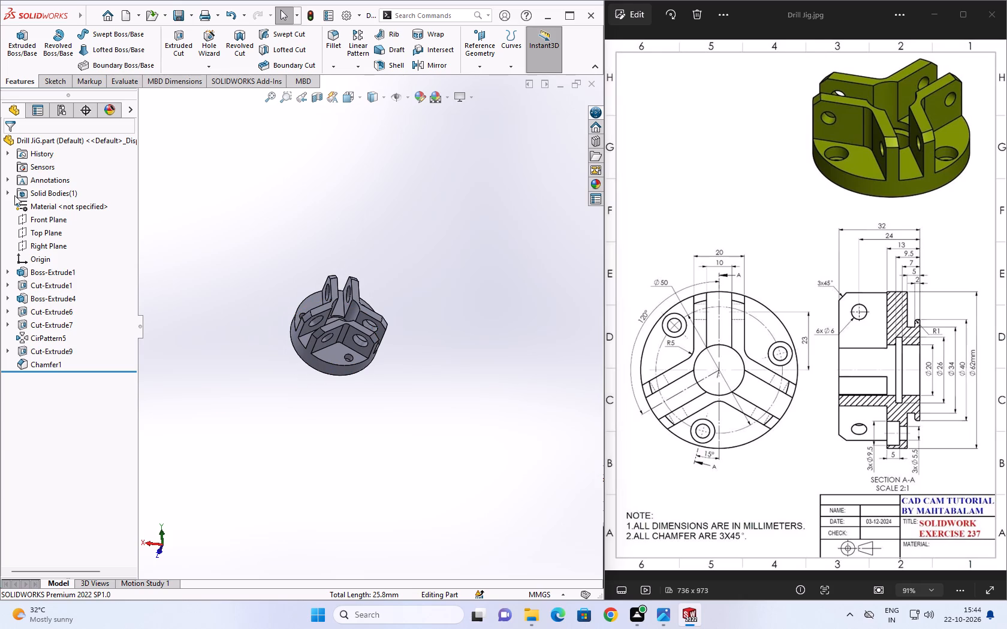
left_click(296, 431)
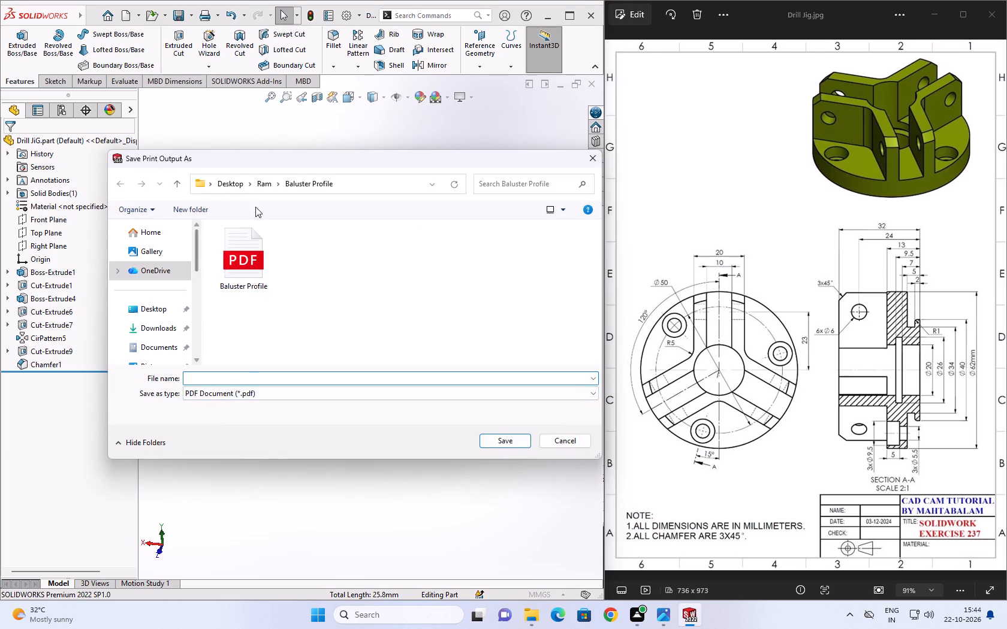
left_click(264, 189)
left_click(243, 264)
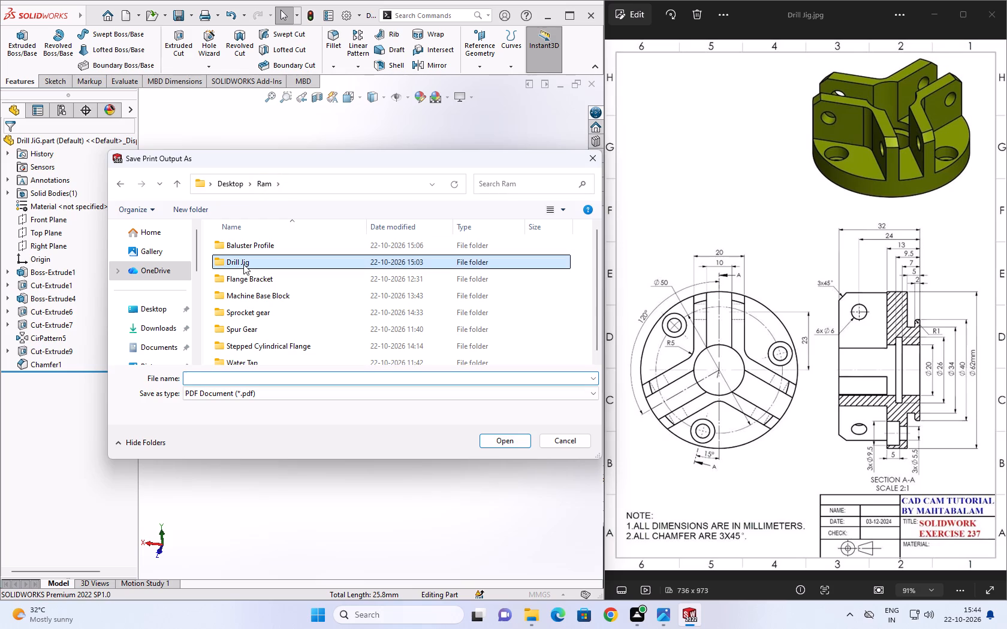
double_click(263, 257)
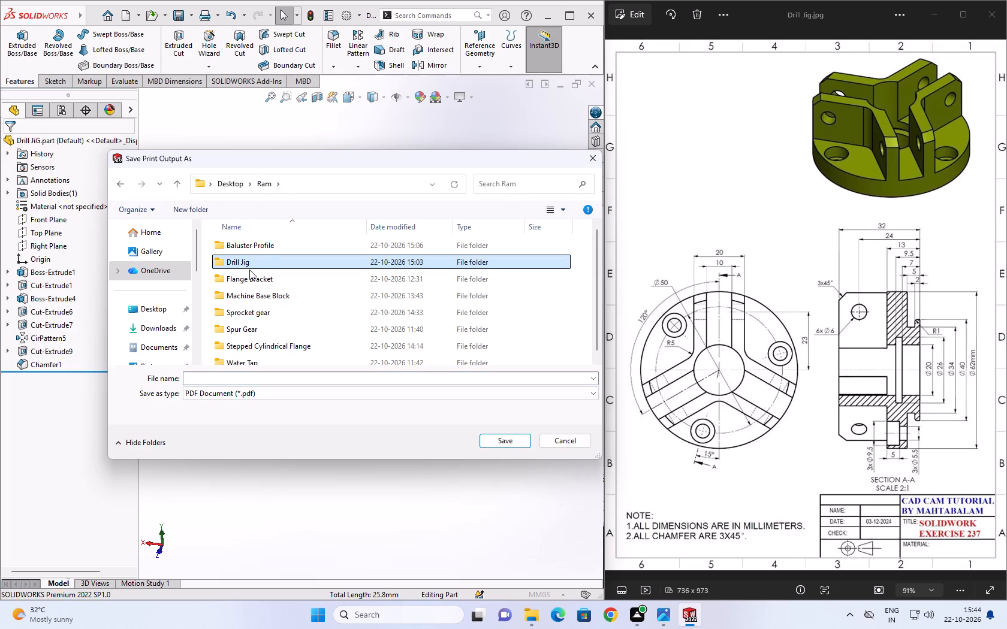
Name the print output Drill Jig.pdf and save it in the Drill Jig folder.
key("d")
left_click(256, 377)
key("d")
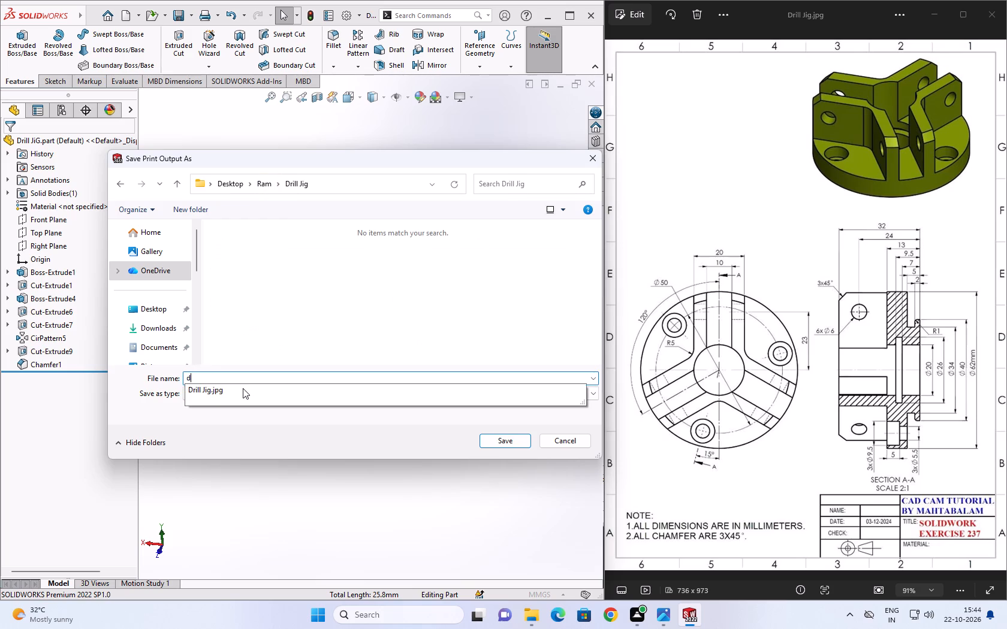
left_click(242, 388)
left_click(257, 389)
double_click(261, 381)
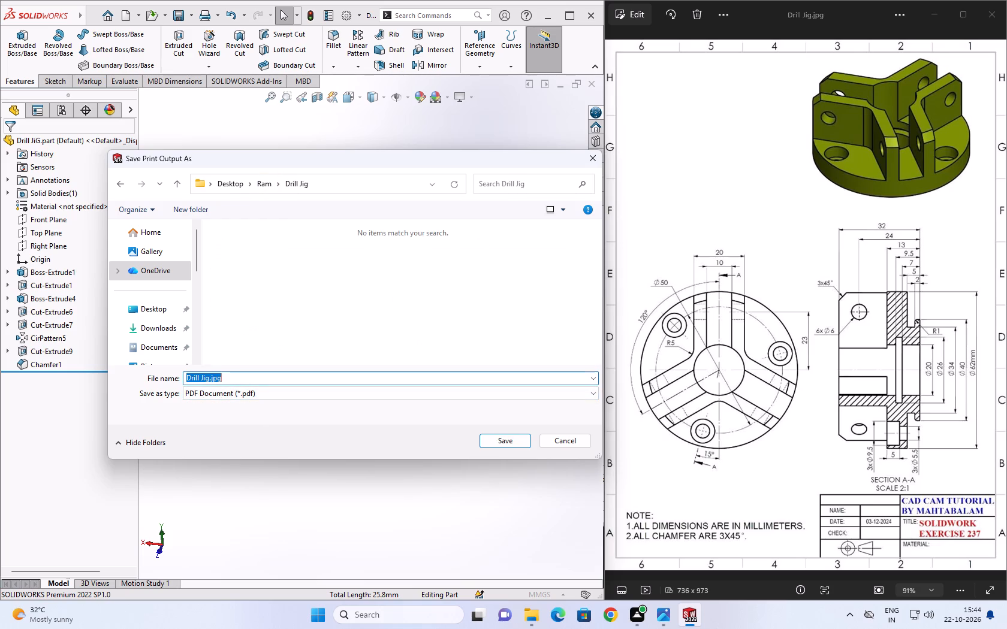
left_click(260, 379)
key("BackSpace")
key("BackSpace")
key("BackSpace")
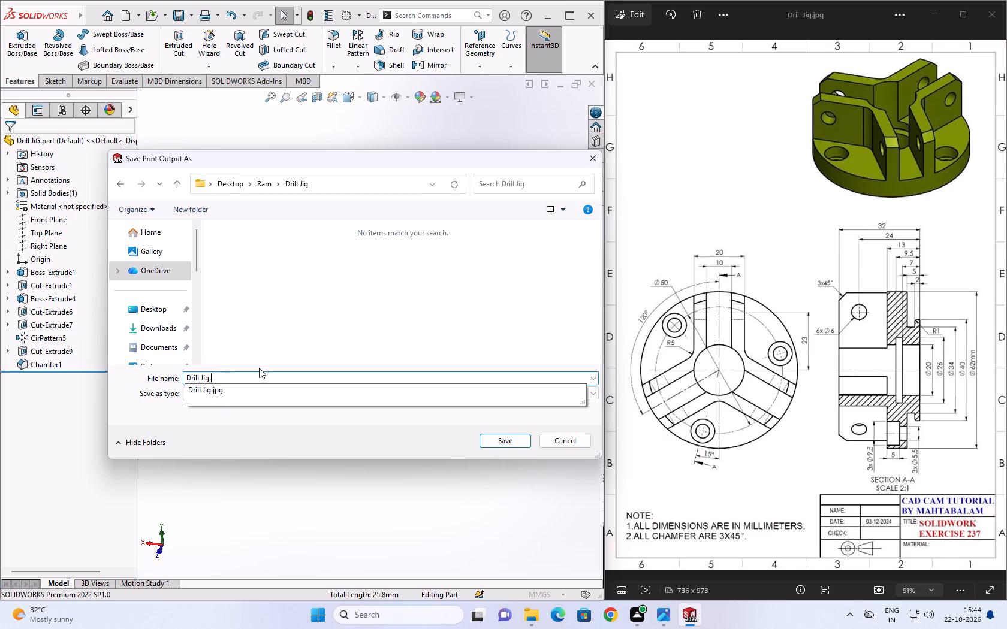
key("p")
type("df")
left_click(493, 438)
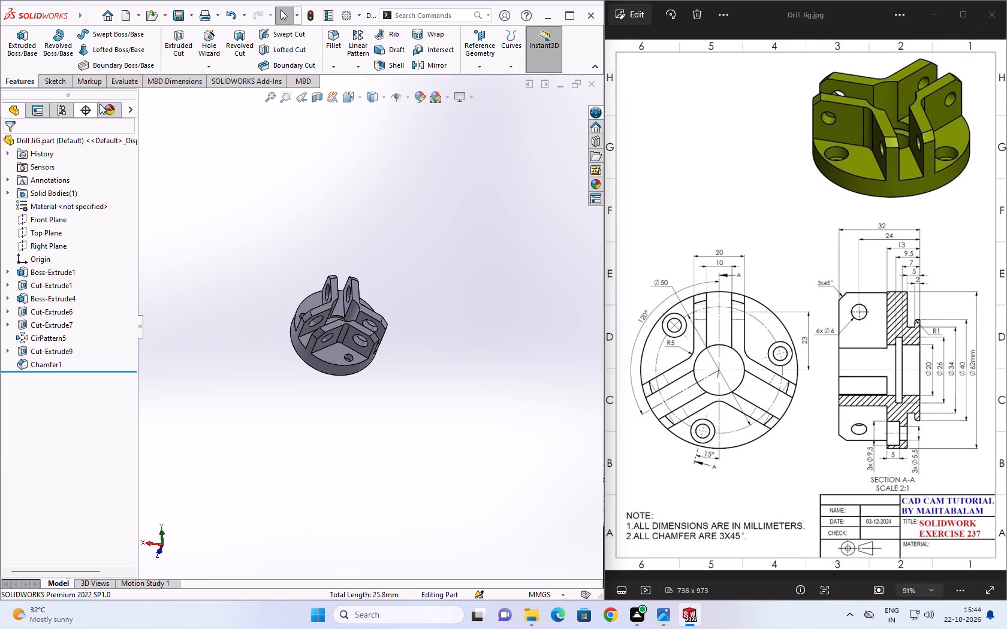
Save the drill jig part again and close its document.
key("ctrl+s")
key("ctrl+s")
key("ctrl+s")
left_click(586, 87)
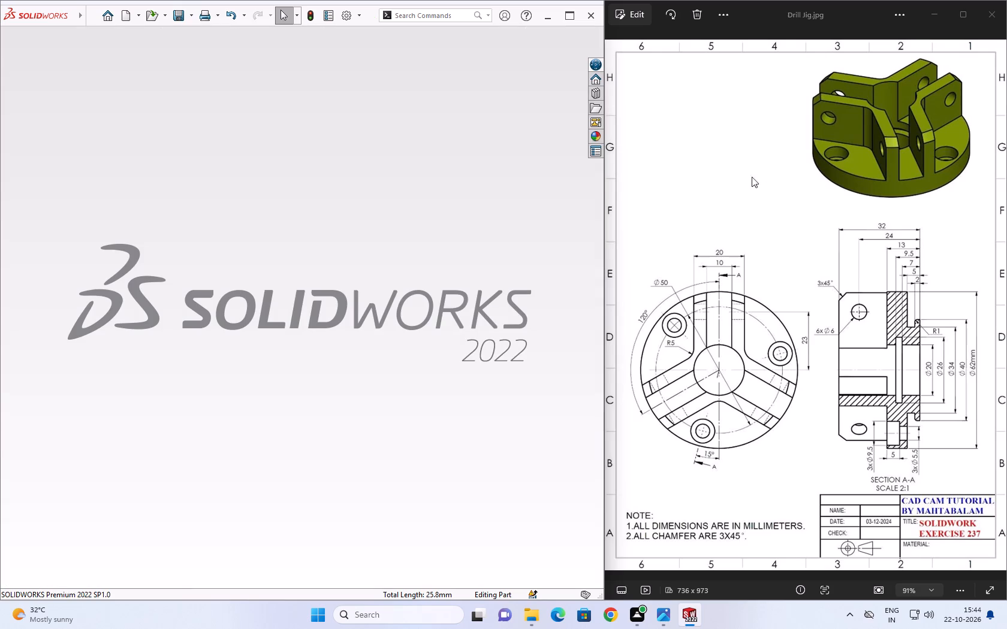
Minimise the Drill Jig.jpg reference drawing in Photos.
left_click_drag(722, 155, 722, 160)
left_click(937, 11)
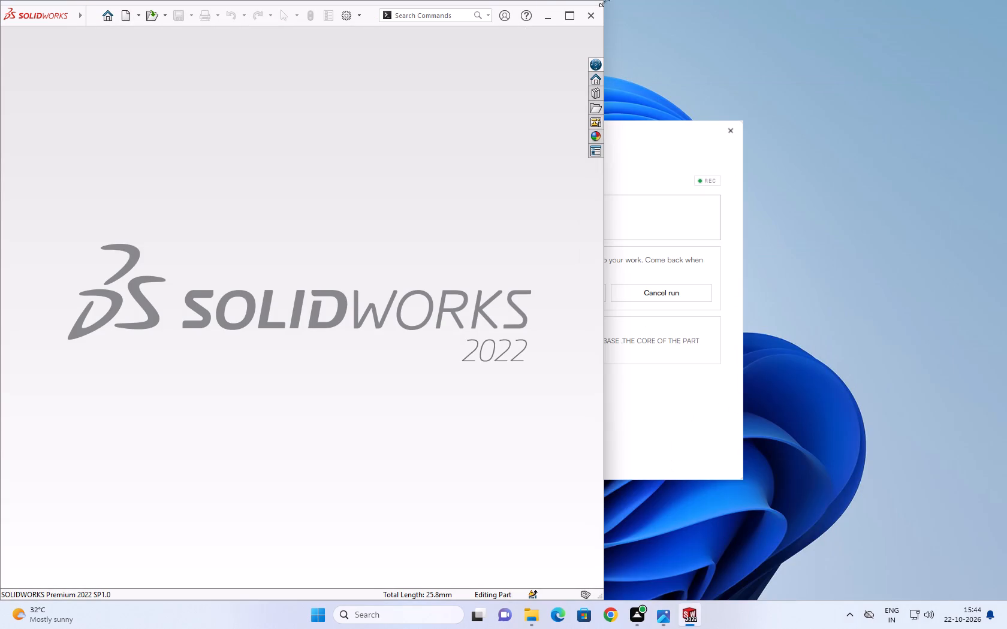